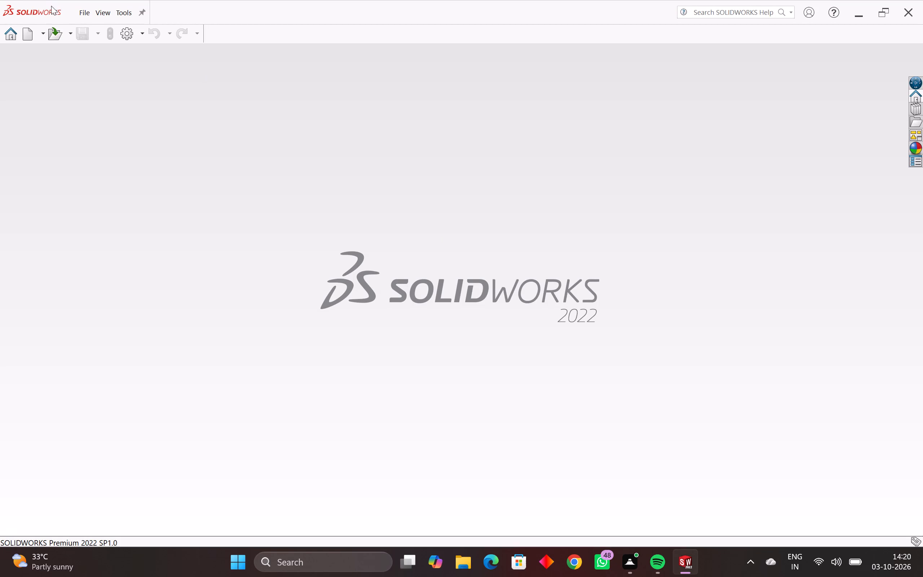
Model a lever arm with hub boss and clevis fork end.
Create a new part document.
{"action": "left_click", "coordinate": [29, 39]}
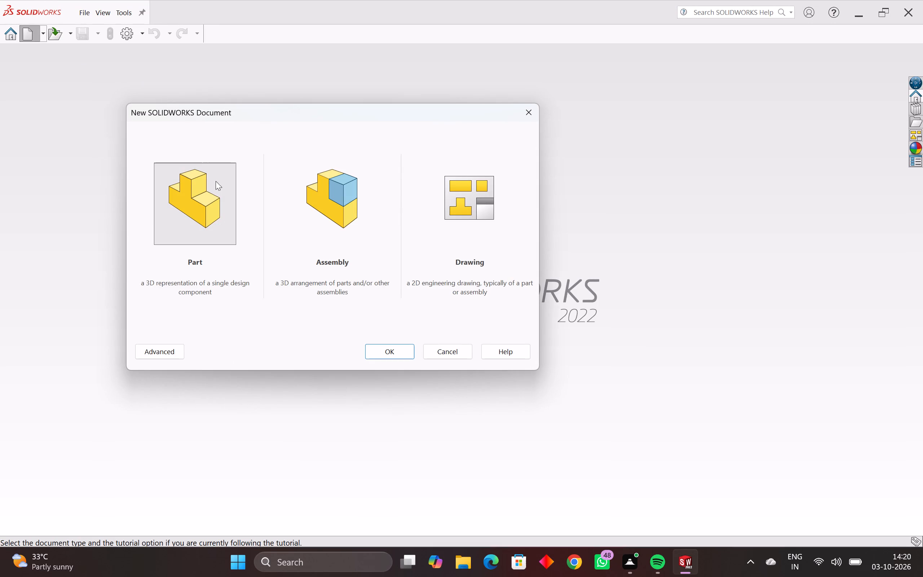
{"action": "triple_click", "coordinate": [209, 205]}
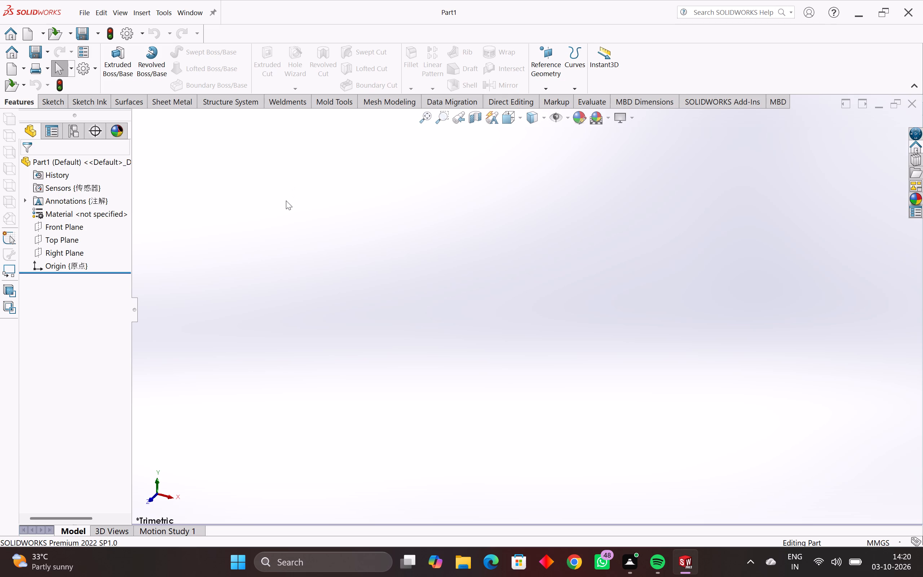
Start a new sketch on the Front Plane.
{"action": "scroll", "coordinate": [286, 201], "scroll_direction": "down", "scroll_amount": 1}
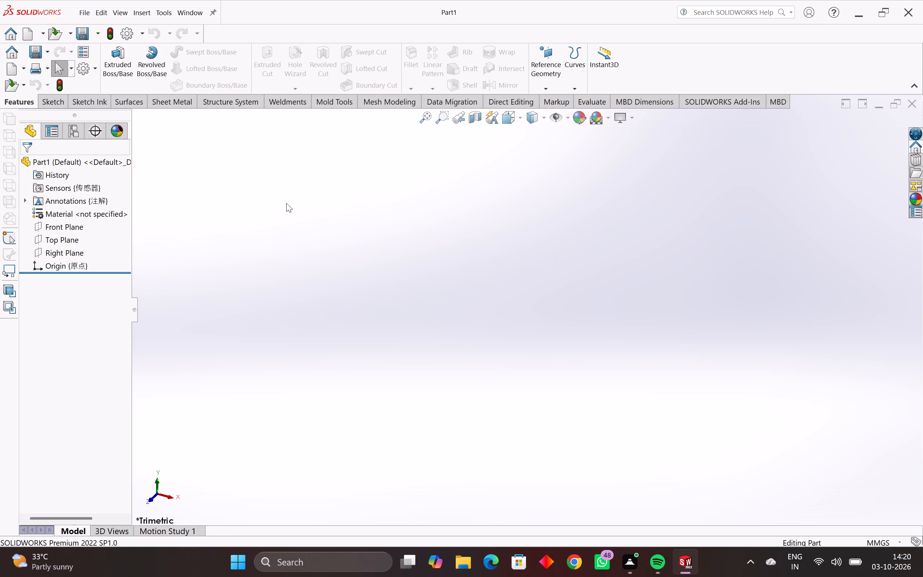
{"action": "scroll", "coordinate": [288, 206], "scroll_direction": "down", "scroll_amount": 2}
{"action": "left_click", "coordinate": [72, 223]}
{"action": "left_click", "coordinate": [533, 336]}
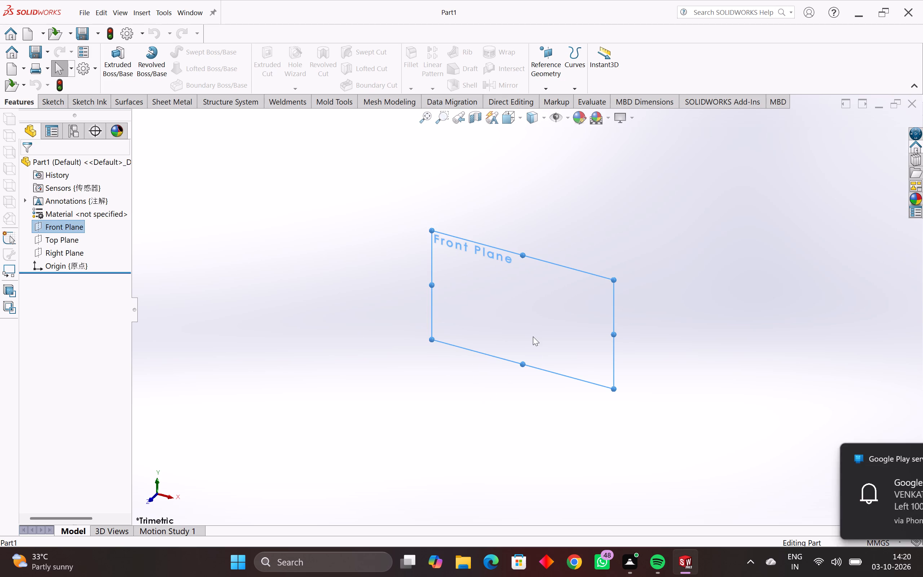
{"action": "left_click", "coordinate": [71, 229]}
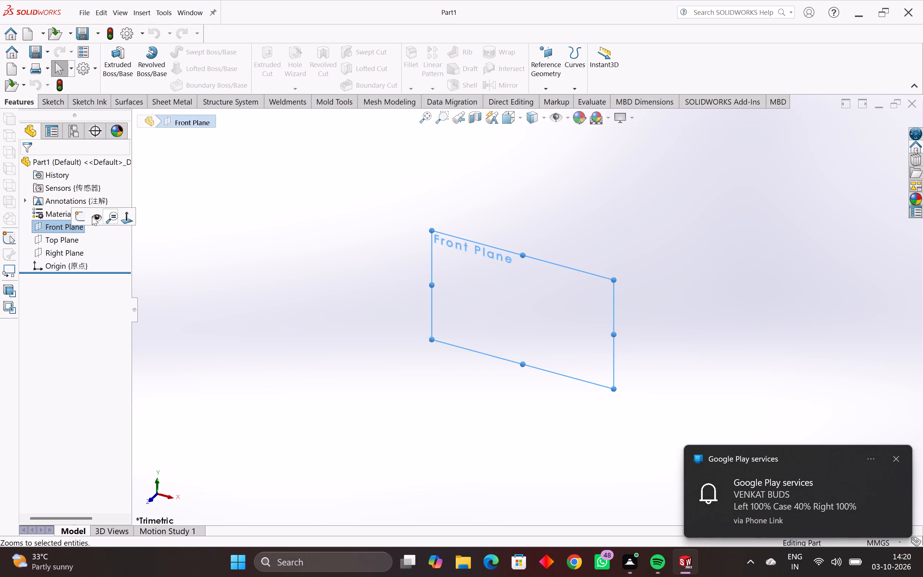
{"action": "left_click", "coordinate": [87, 213]}
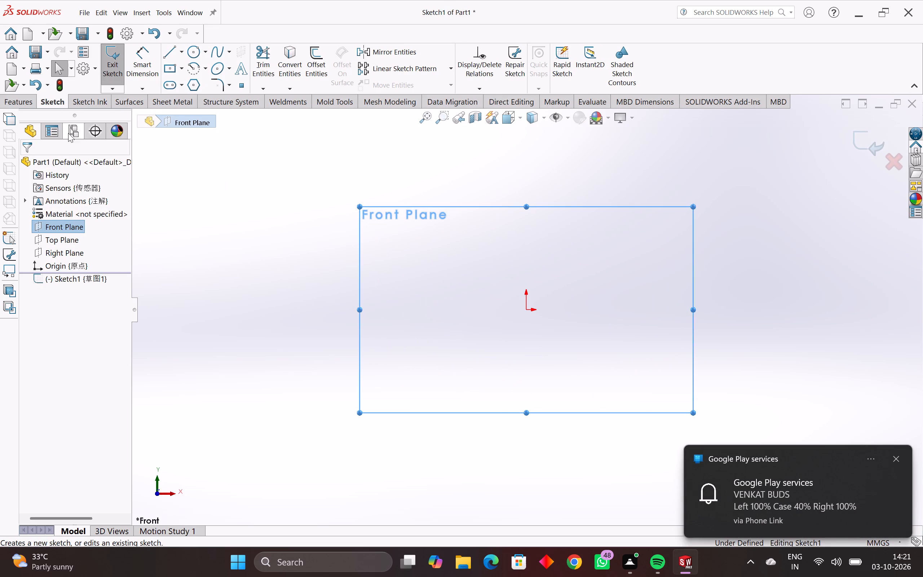
{"action": "left_click", "coordinate": [543, 318]}
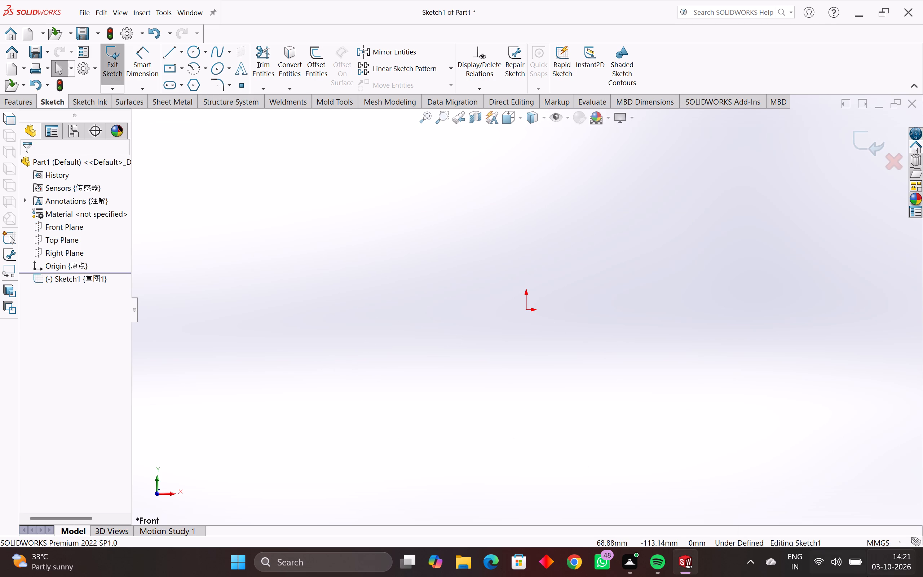
Mute the computer's sound and return to the open sketch.
{"action": "left_click", "coordinate": [833, 566]}
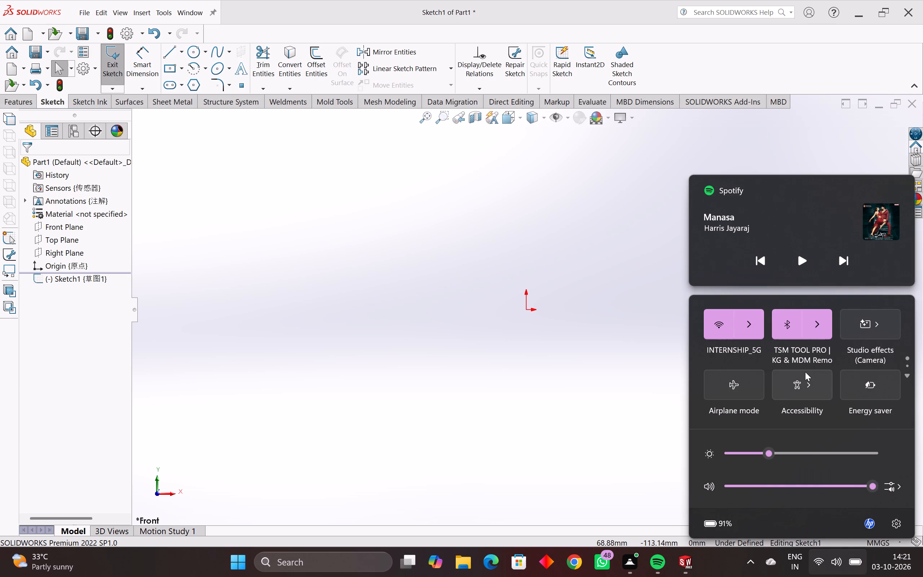
{"action": "key", "text": "F3"}
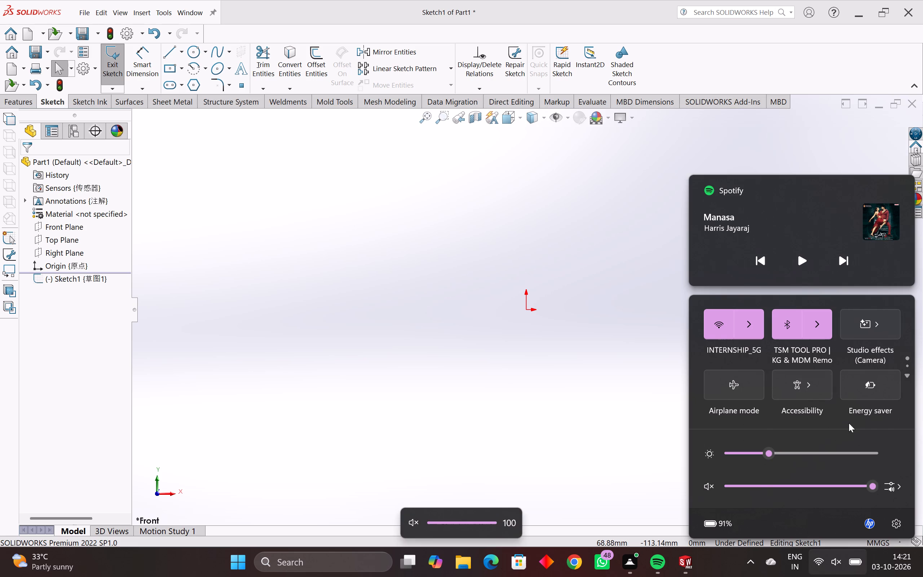
{"action": "key", "text": "Escape"}
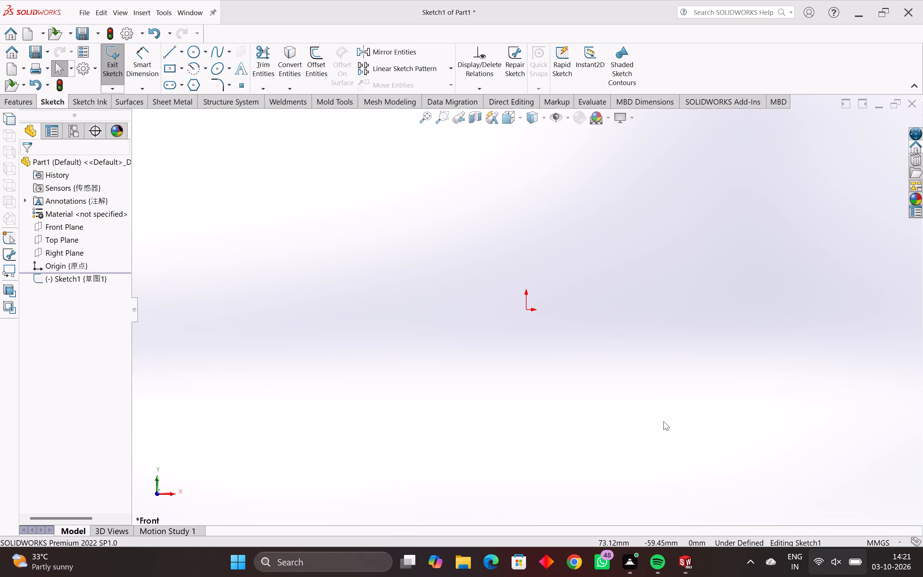
{"action": "key", "text": "Escape"}
{"action": "key", "text": "Escape"}
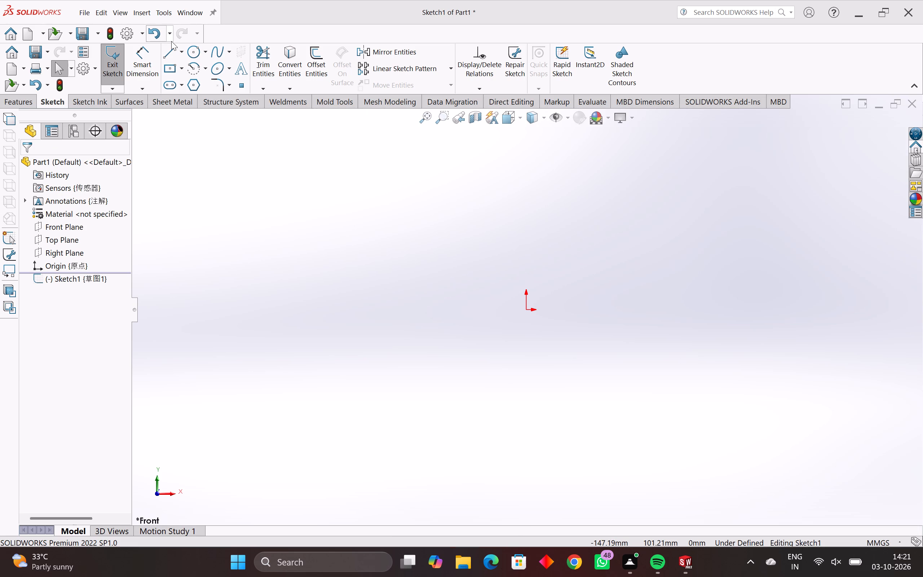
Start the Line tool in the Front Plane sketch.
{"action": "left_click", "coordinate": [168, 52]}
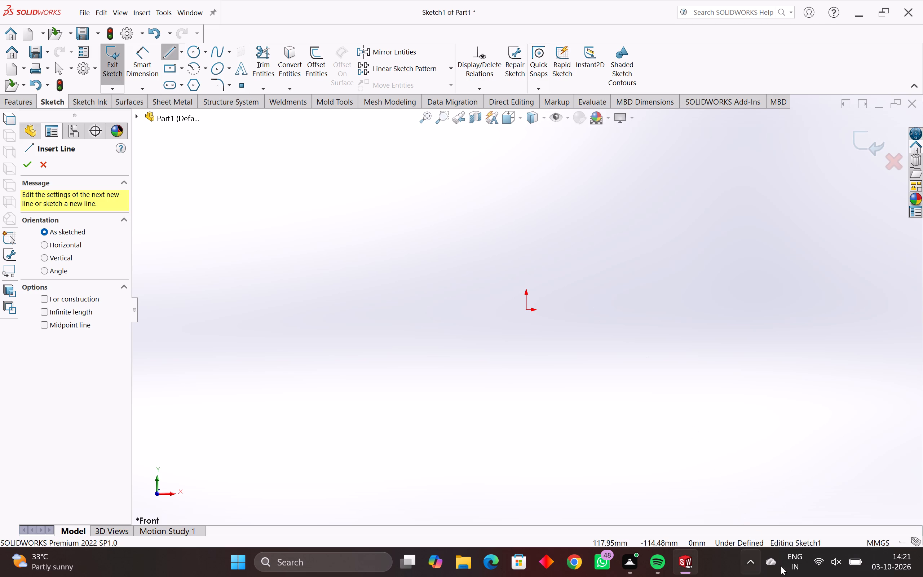
Raise the display brightness slightly in the system quick settings.
{"action": "left_click", "coordinate": [835, 569]}
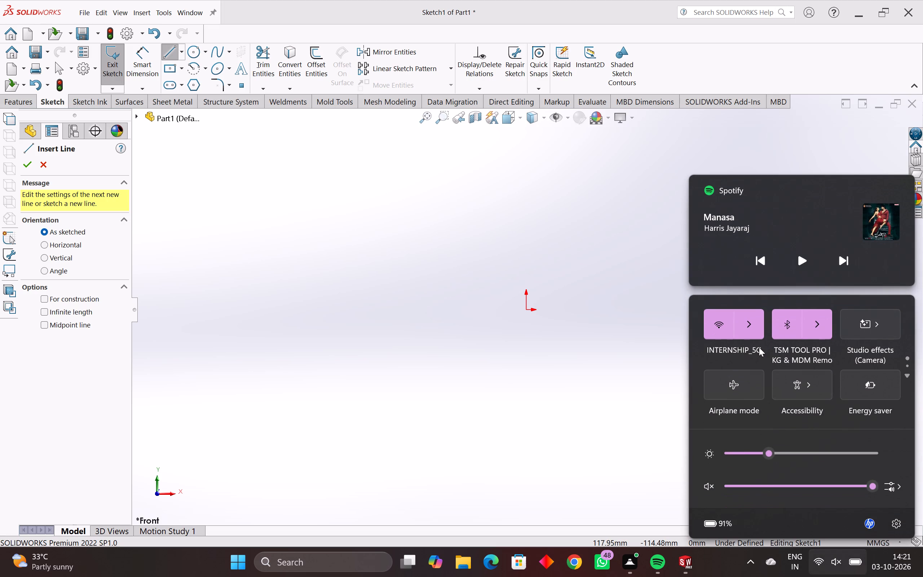
{"action": "left_click", "coordinate": [788, 453]}
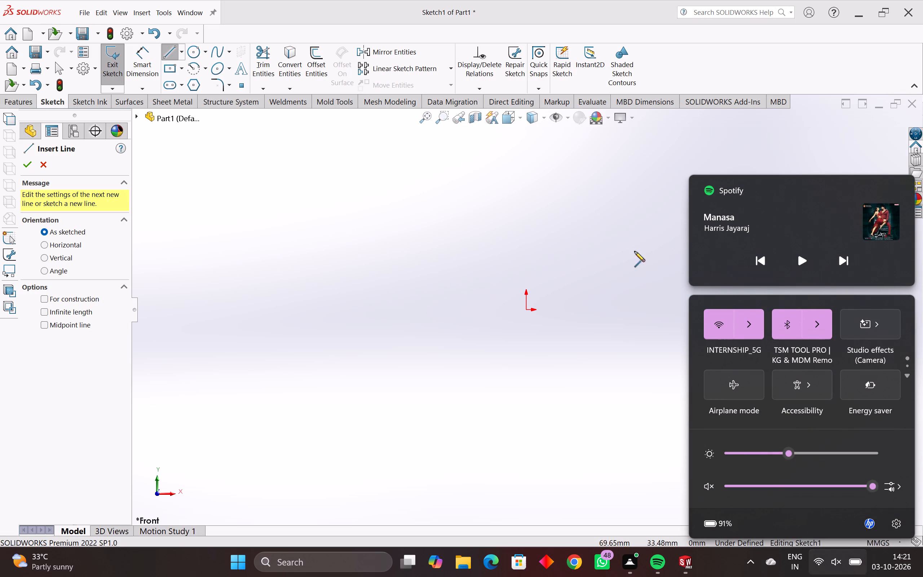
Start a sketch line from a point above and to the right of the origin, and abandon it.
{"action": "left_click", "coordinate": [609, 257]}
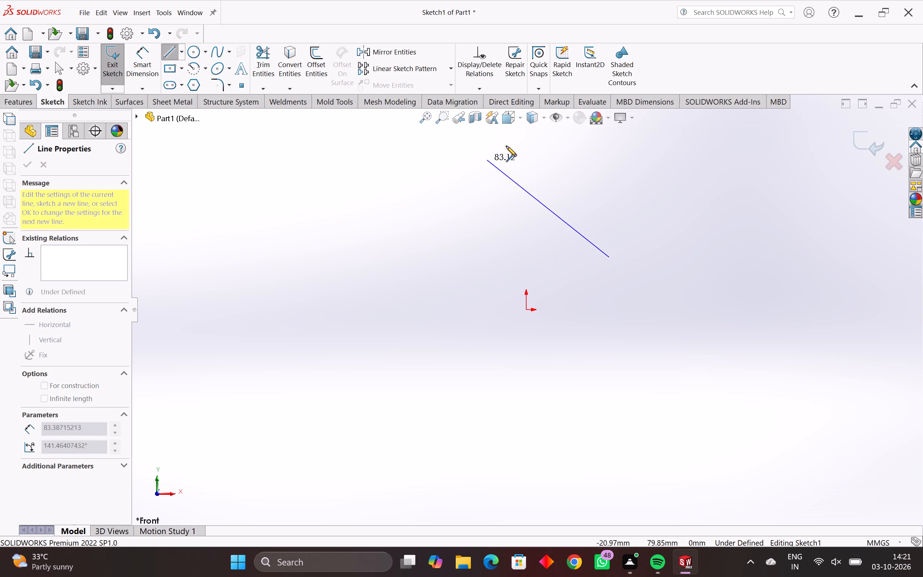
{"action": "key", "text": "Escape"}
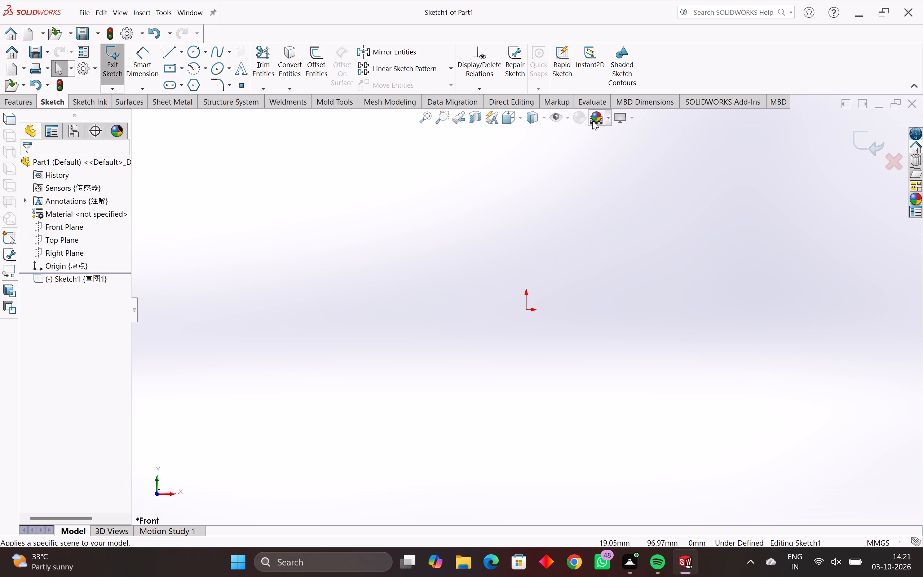
Cycle through the background scenes and apply the open green field scene with a cloudy sky.
{"action": "left_click", "coordinate": [599, 119]}
{"action": "triple_click", "coordinate": [598, 119]}
{"action": "triple_click", "coordinate": [598, 119]}
{"action": "triple_click", "coordinate": [598, 119]}
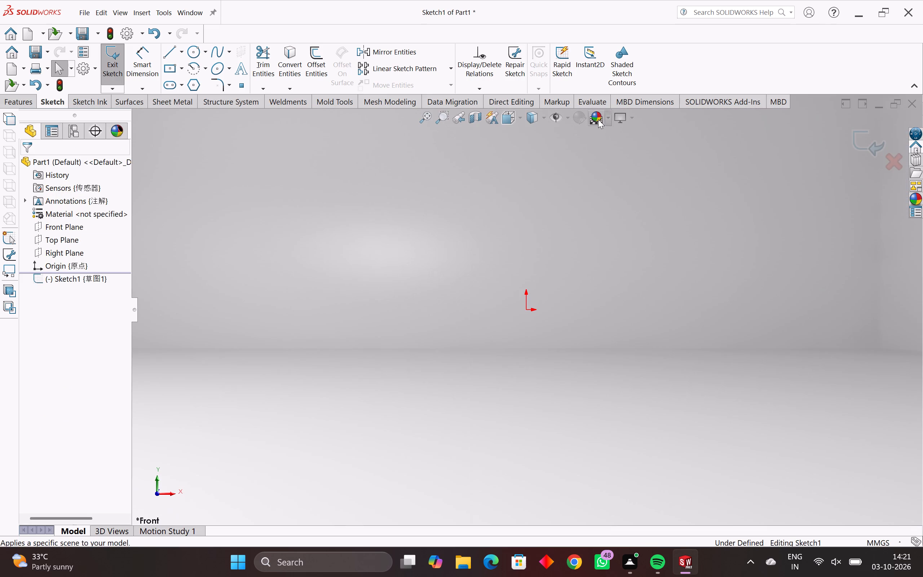
{"action": "triple_click", "coordinate": [598, 119]}
{"action": "left_click", "coordinate": [598, 119]}
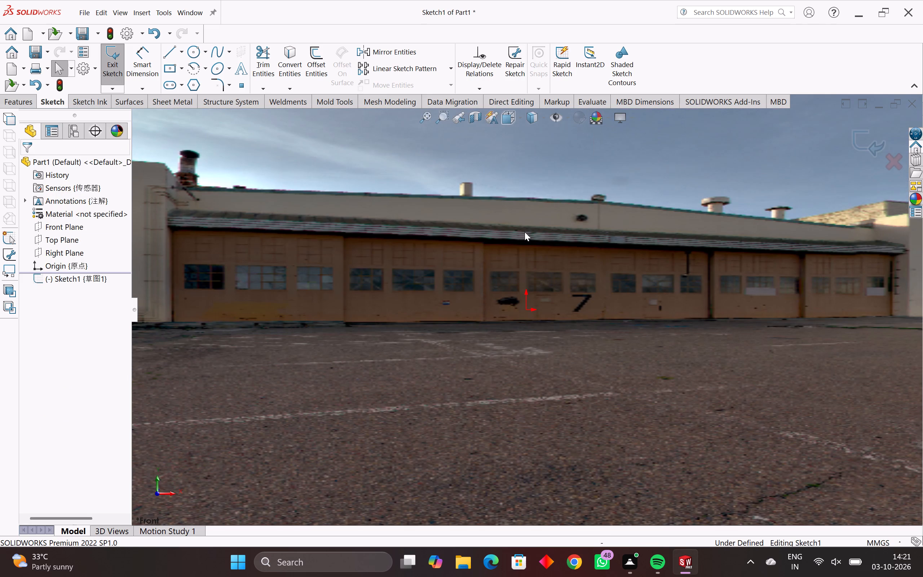
{"action": "triple_click", "coordinate": [601, 118]}
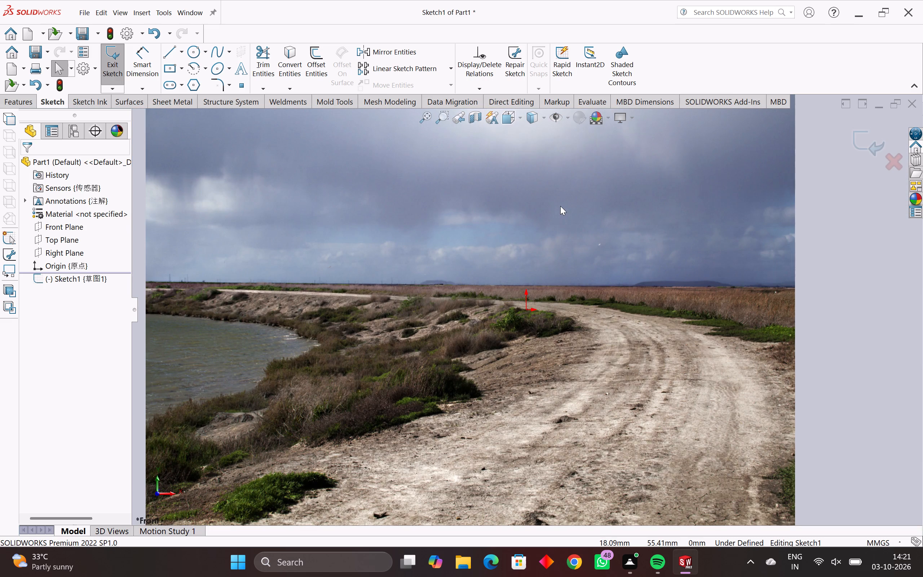
{"action": "left_click", "coordinate": [596, 119]}
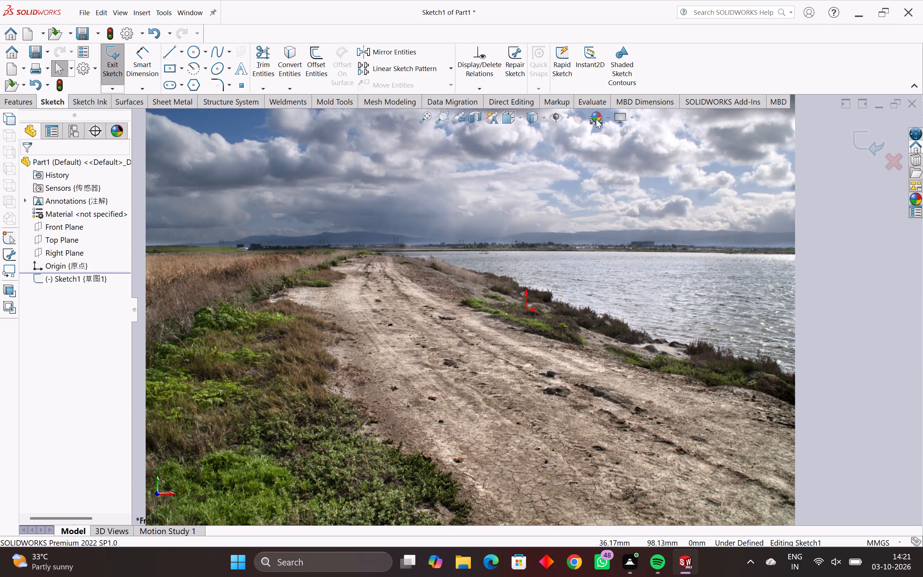
{"action": "triple_click", "coordinate": [596, 119]}
{"action": "triple_click", "coordinate": [596, 119]}
{"action": "triple_click", "coordinate": [596, 119]}
{"action": "triple_click", "coordinate": [596, 119]}
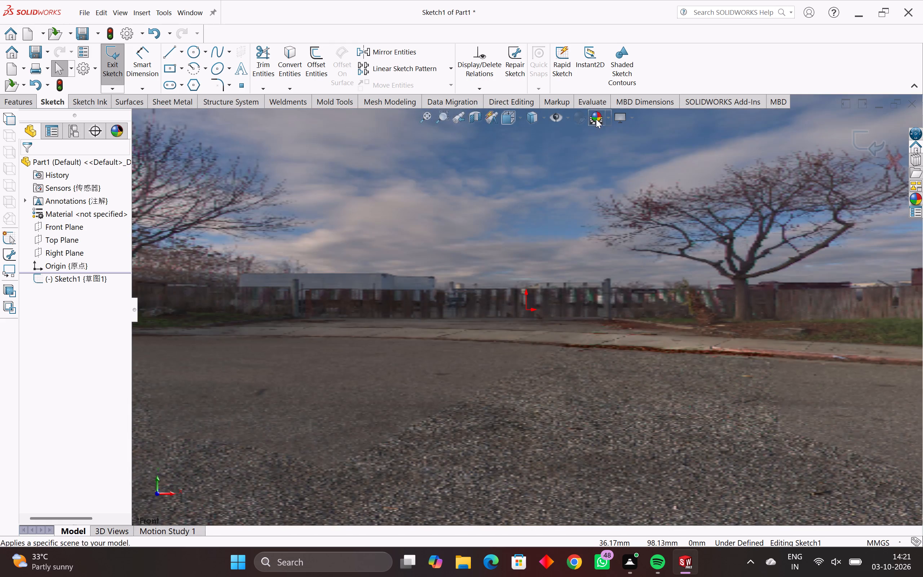
{"action": "double_click", "coordinate": [596, 119]}
{"action": "triple_click", "coordinate": [596, 119]}
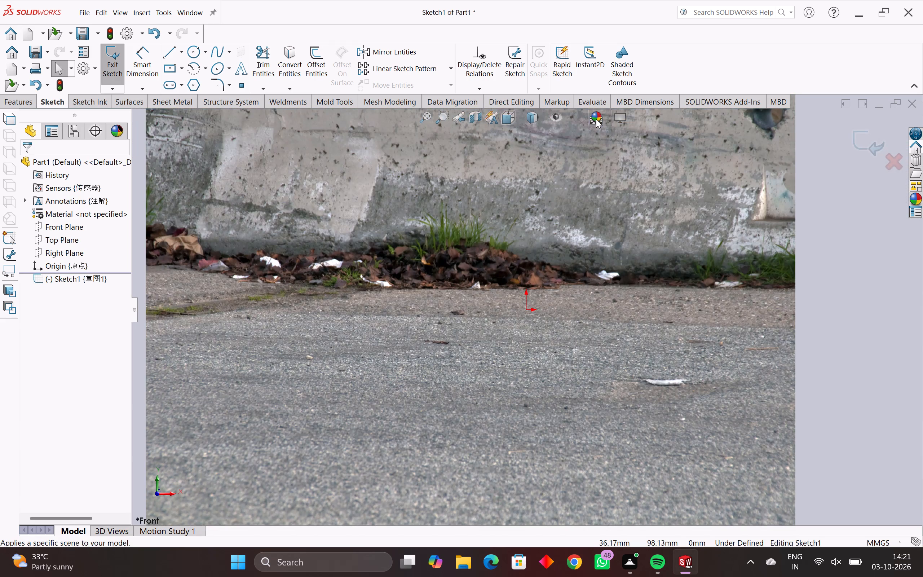
{"action": "triple_click", "coordinate": [596, 119]}
{"action": "left_click", "coordinate": [596, 119]}
{"action": "triple_click", "coordinate": [596, 119]}
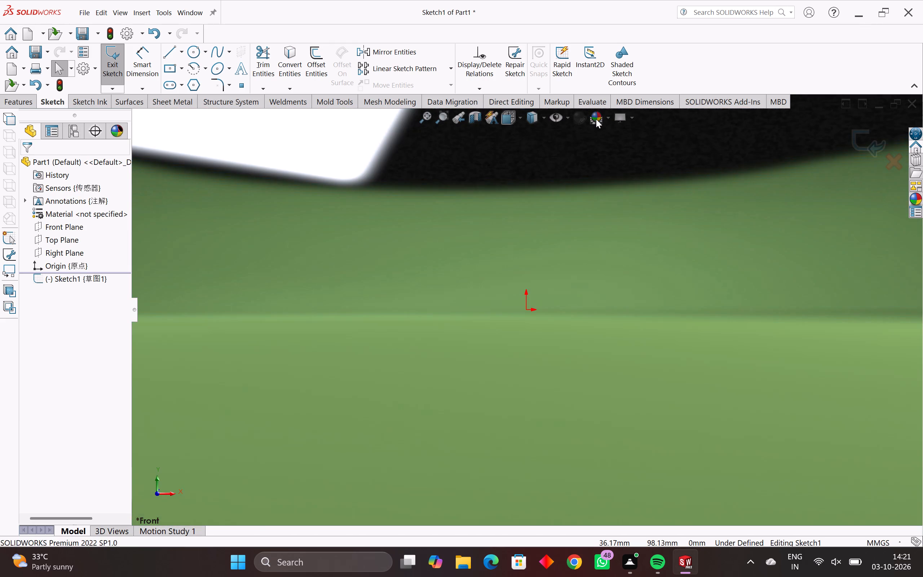
{"action": "triple_click", "coordinate": [596, 119]}
{"action": "double_click", "coordinate": [596, 119]}
{"action": "triple_click", "coordinate": [596, 119]}
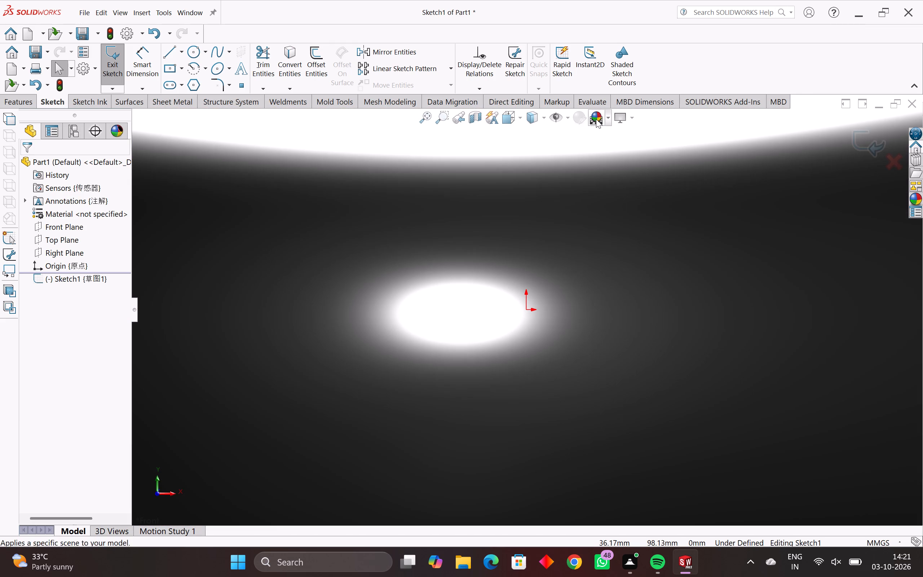
{"action": "triple_click", "coordinate": [596, 119]}
{"action": "double_click", "coordinate": [596, 119]}
{"action": "triple_click", "coordinate": [596, 119]}
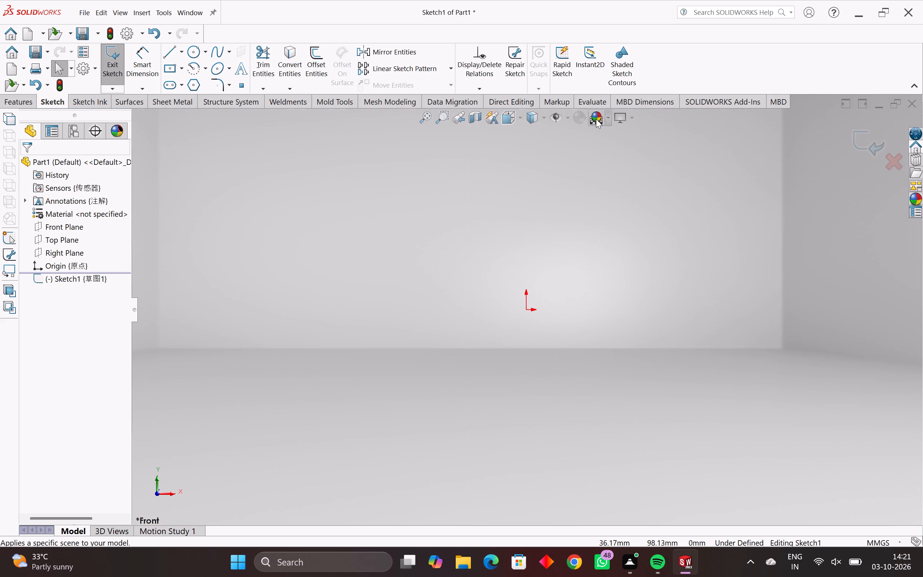
{"action": "triple_click", "coordinate": [596, 119]}
{"action": "triple_click", "coordinate": [596, 119]}
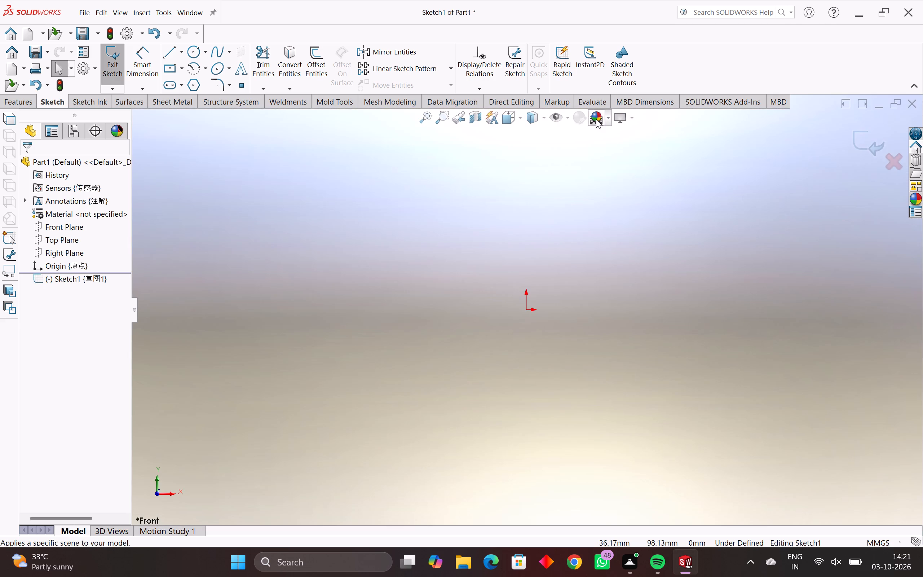
{"action": "double_click", "coordinate": [596, 119]}
{"action": "left_click", "coordinate": [596, 119]}
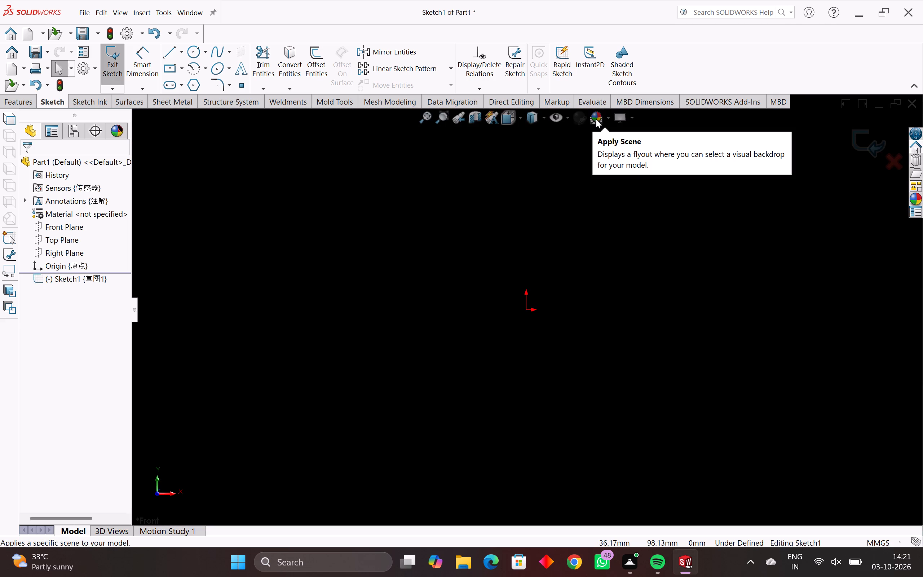
{"action": "triple_click", "coordinate": [596, 119]}
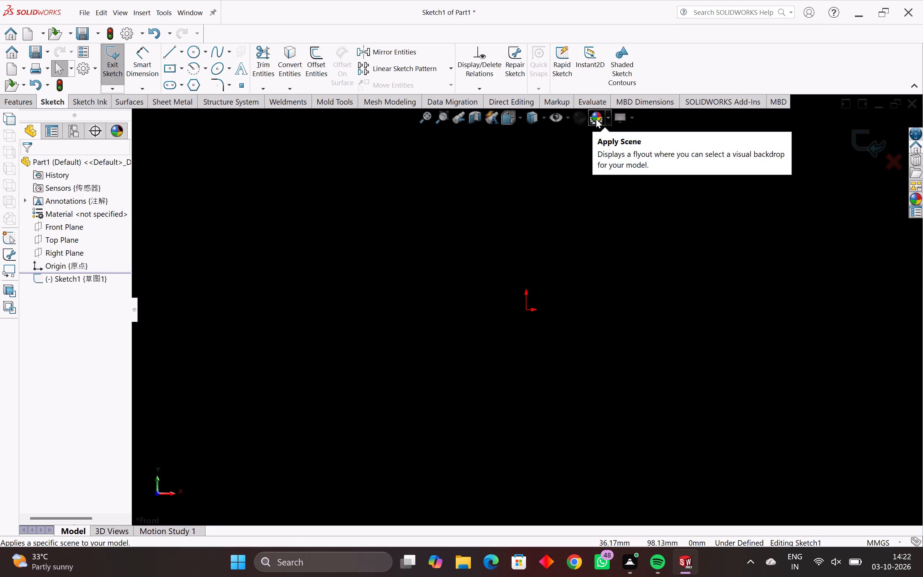
{"action": "triple_click", "coordinate": [596, 119]}
{"action": "triple_click", "coordinate": [596, 119]}
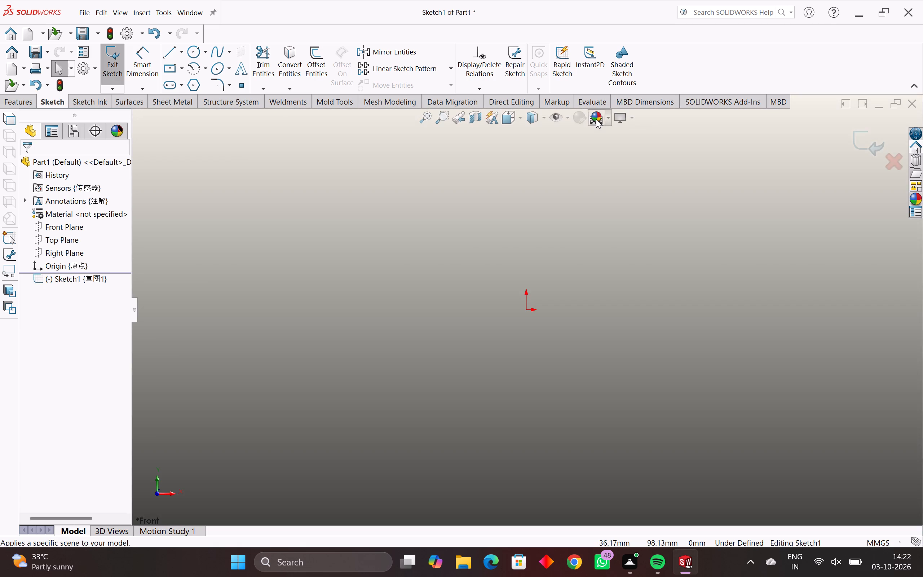
{"action": "double_click", "coordinate": [596, 119]}
{"action": "triple_click", "coordinate": [596, 119]}
{"action": "triple_click", "coordinate": [596, 119]}
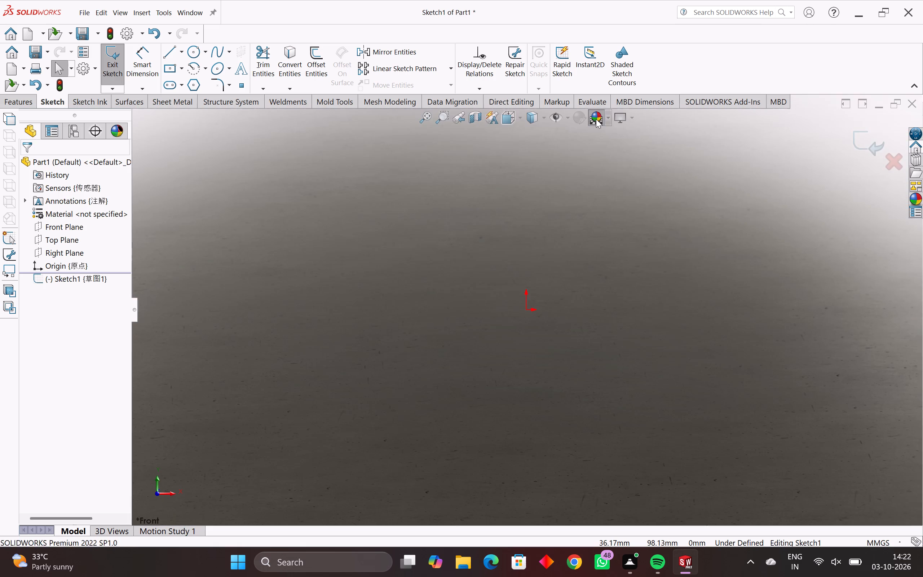
{"action": "left_click", "coordinate": [596, 119]}
{"action": "left_click", "coordinate": [596, 119]}
{"action": "left_click", "coordinate": [596, 119]}
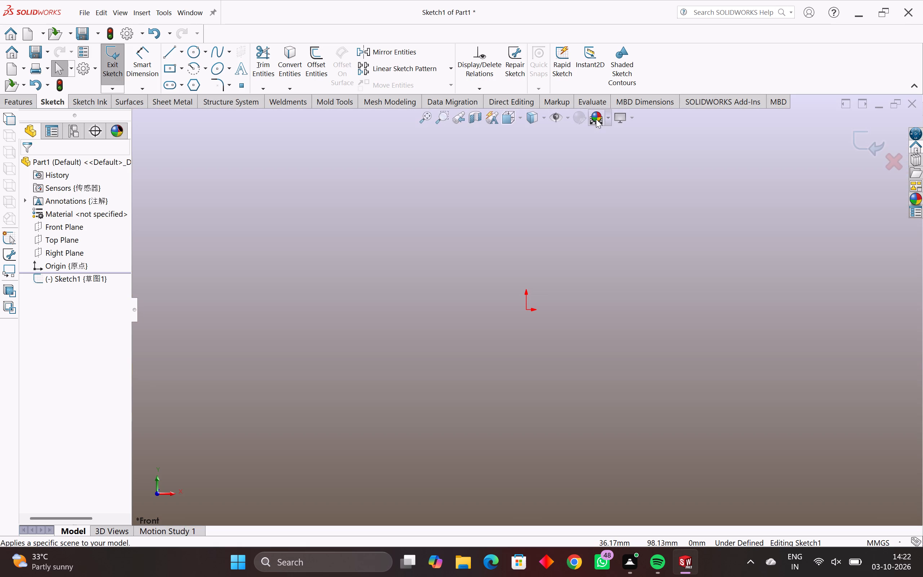
{"action": "left_click", "coordinate": [596, 119]}
{"action": "left_click", "coordinate": [596, 119]}
{"action": "left_click", "coordinate": [596, 119]}
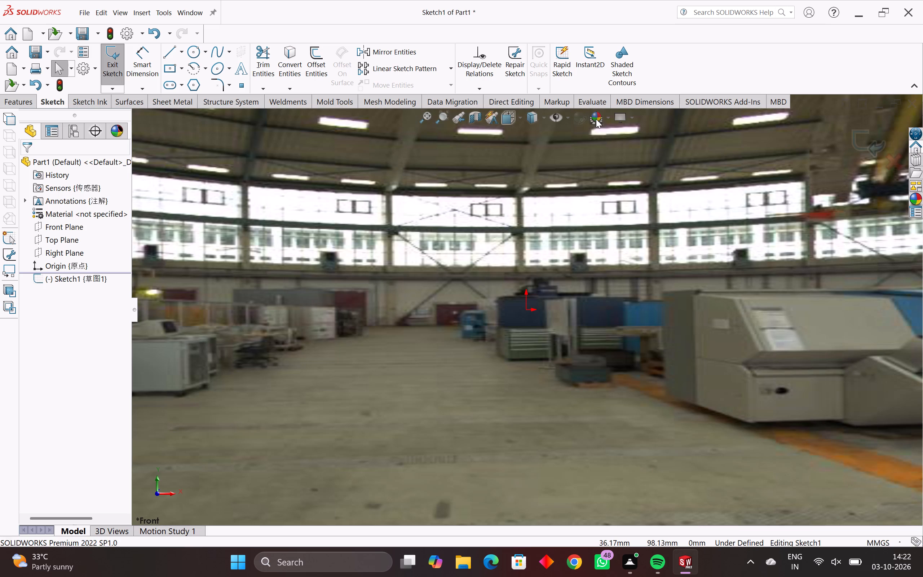
{"action": "left_click", "coordinate": [596, 119]}
{"action": "left_click", "coordinate": [596, 119]}
{"action": "left_click", "coordinate": [596, 119]}
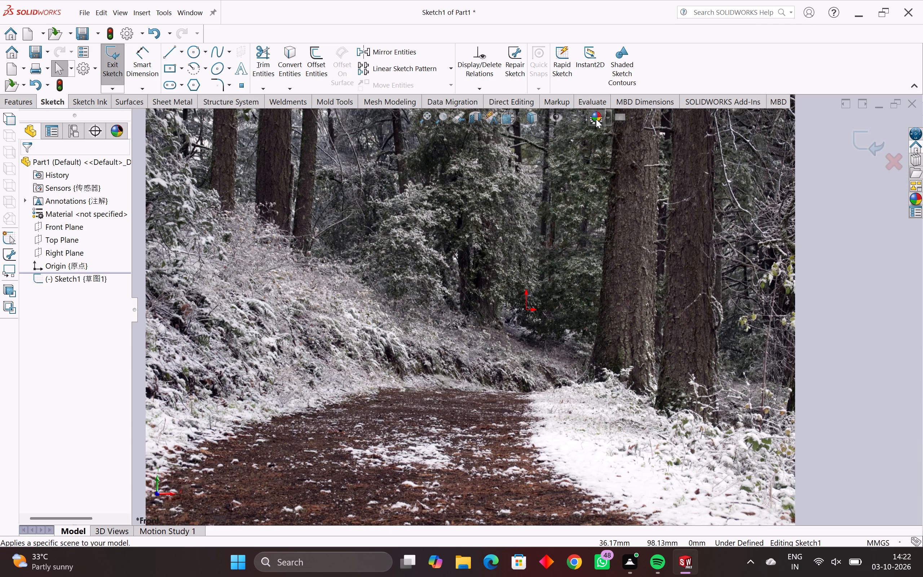
{"action": "left_click", "coordinate": [596, 119]}
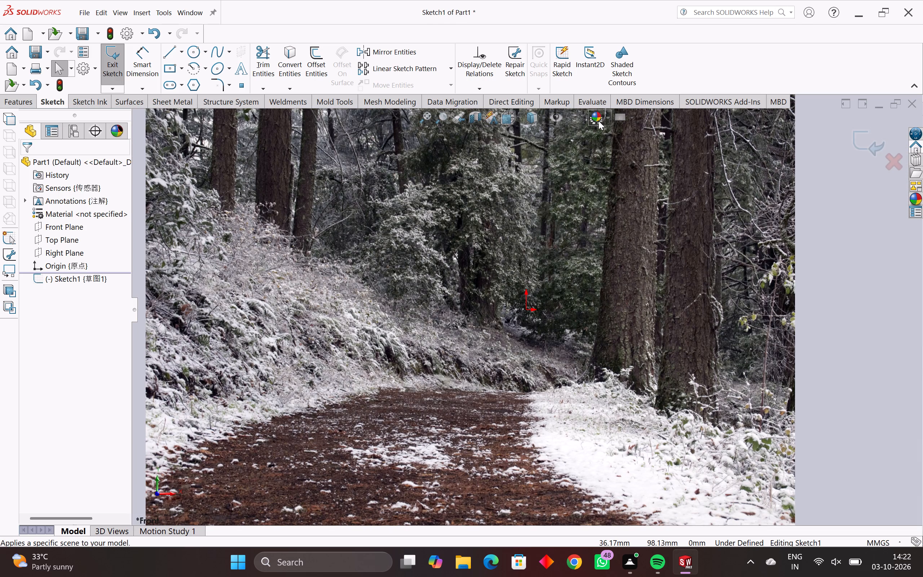
{"action": "left_click", "coordinate": [602, 118]}
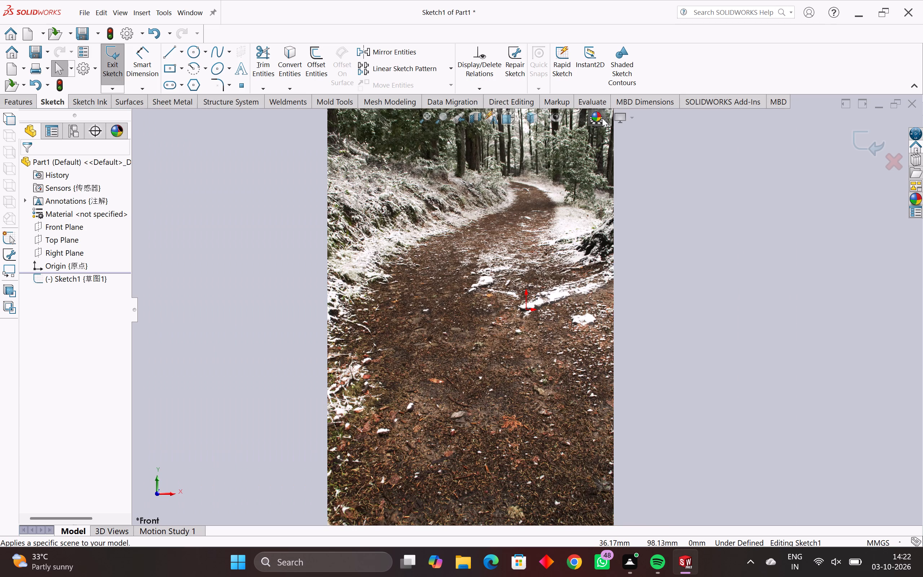
{"action": "left_click", "coordinate": [602, 118]}
{"action": "left_click", "coordinate": [602, 118]}
{"action": "left_click", "coordinate": [602, 118]}
{"action": "left_click", "coordinate": [602, 118]}
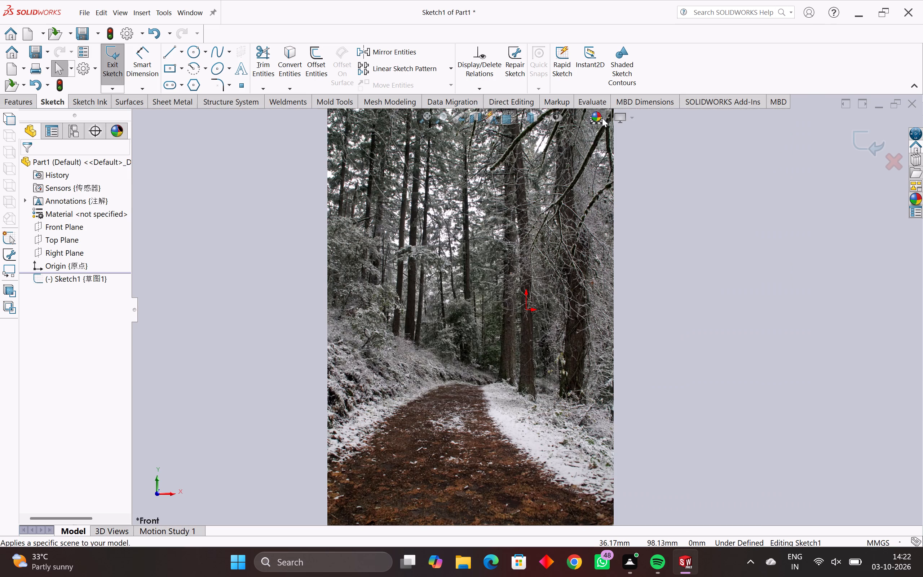
{"action": "left_click", "coordinate": [602, 118]}
{"action": "left_click", "coordinate": [602, 118]}
{"action": "left_click", "coordinate": [602, 118]}
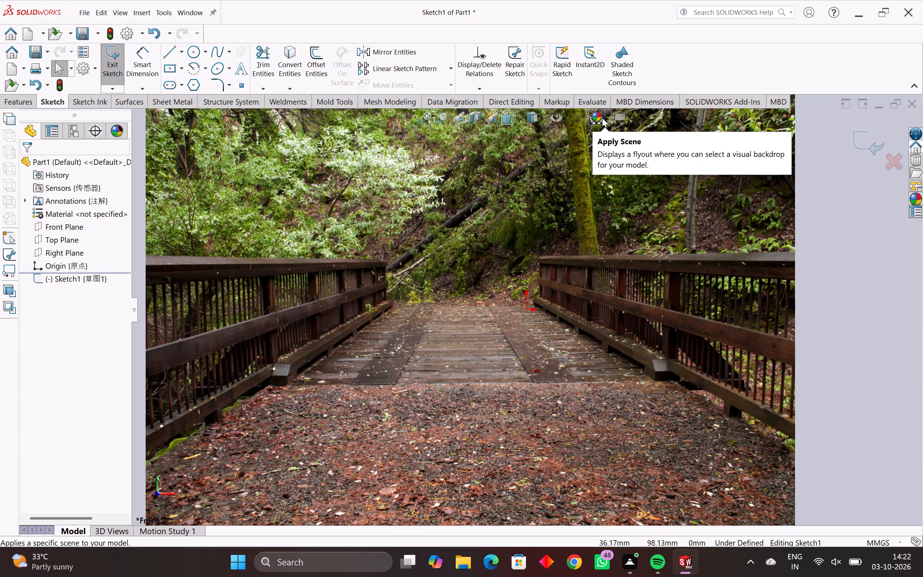
{"action": "left_click", "coordinate": [602, 118]}
{"action": "left_click", "coordinate": [602, 118]}
{"action": "left_click", "coordinate": [602, 118]}
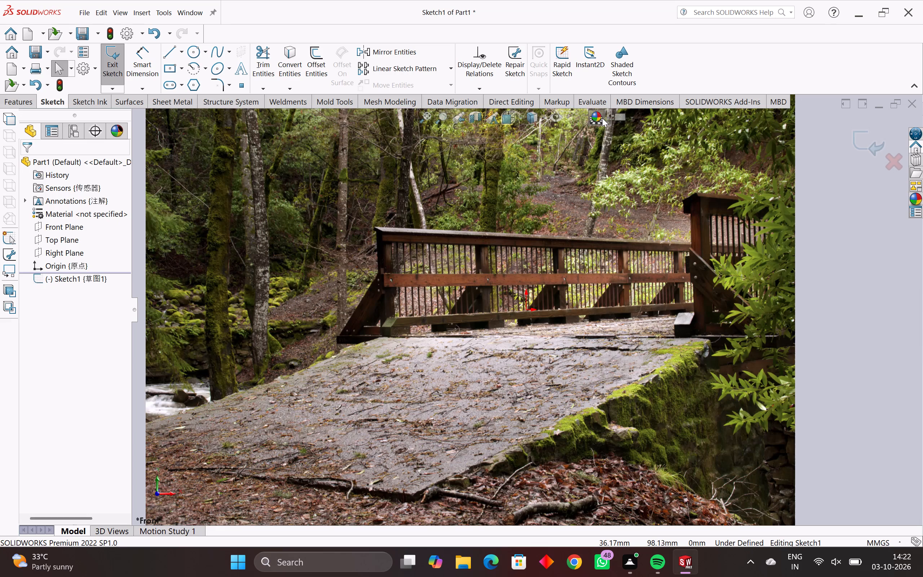
{"action": "left_click", "coordinate": [602, 118]}
{"action": "left_click", "coordinate": [602, 118]}
{"action": "left_click", "coordinate": [602, 118]}
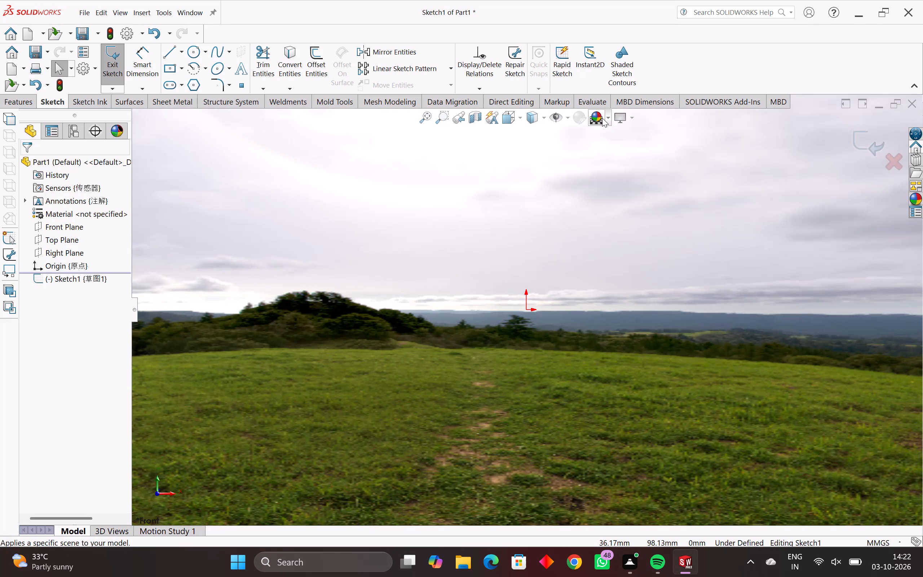
Sketch a vertical centerline about 161 mm long through the origin, extending above and below it.
{"action": "middle_click_drag", "start_coordinate": [589, 263], "coordinate": [649, 266]}
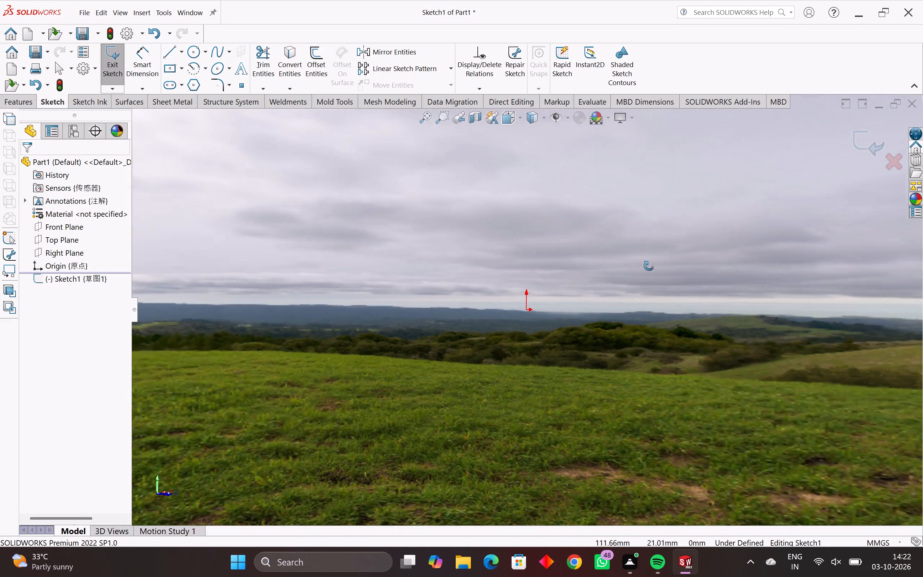
{"action": "middle_click_drag", "start_coordinate": [649, 266], "coordinate": [596, 211]}
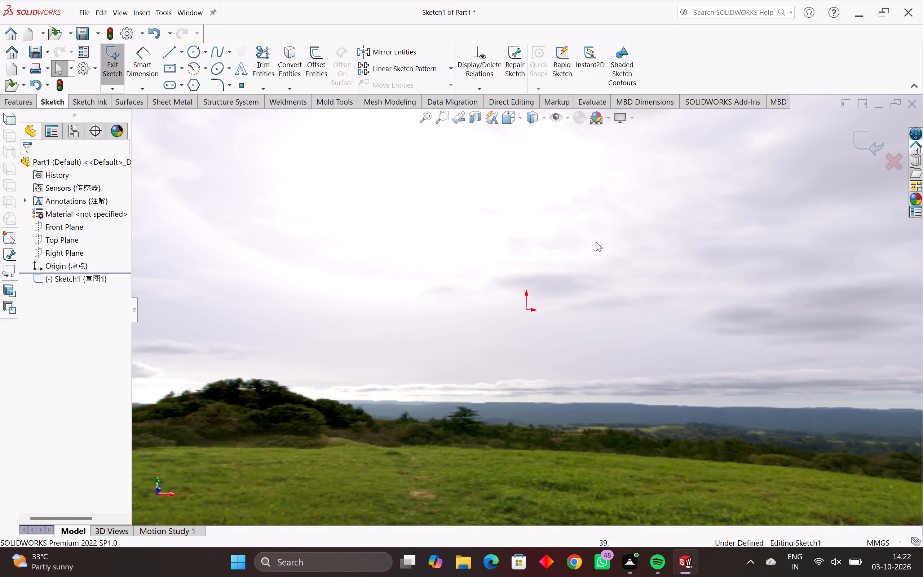
{"action": "scroll", "coordinate": [561, 286], "scroll_direction": "up", "scroll_amount": 2}
{"action": "scroll", "coordinate": [549, 315], "scroll_direction": "down", "scroll_amount": 2}
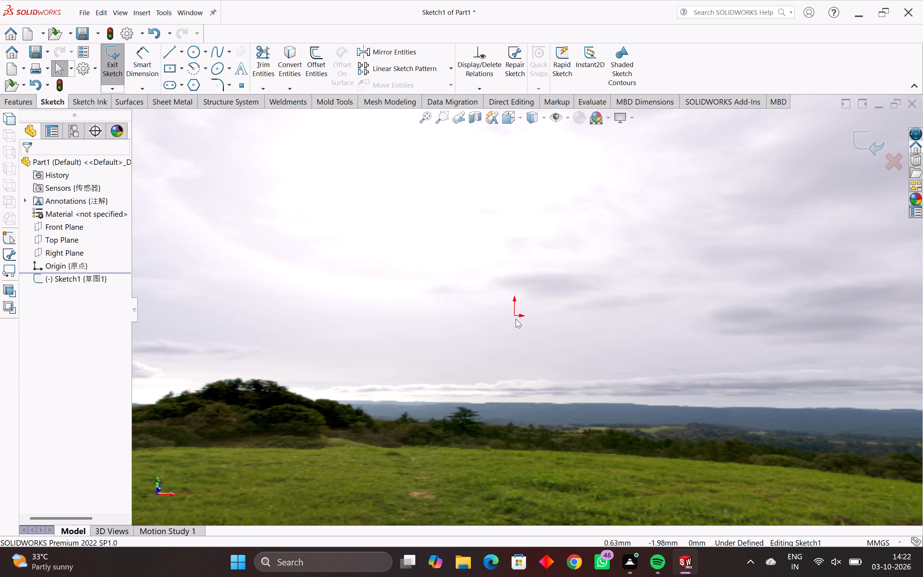
{"action": "left_click", "coordinate": [181, 54]}
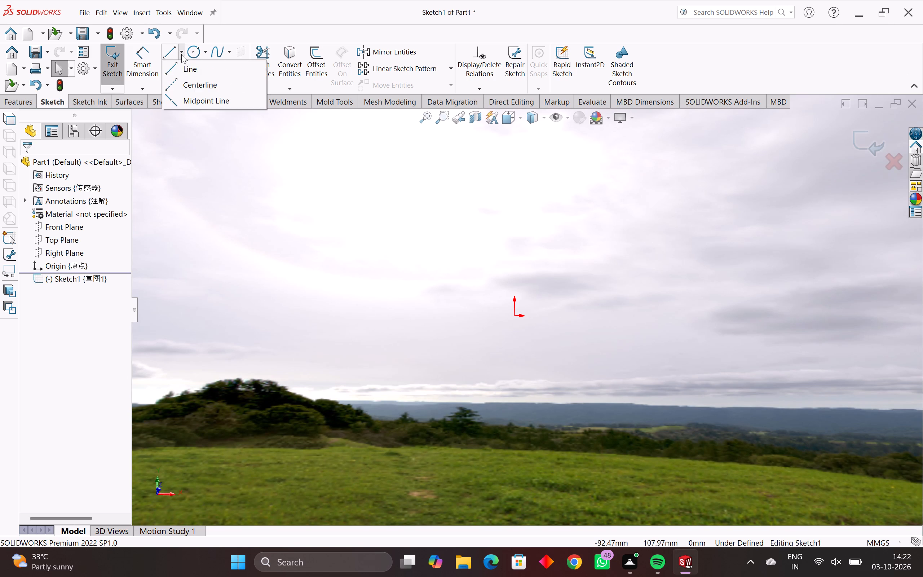
{"action": "left_click", "coordinate": [180, 78]}
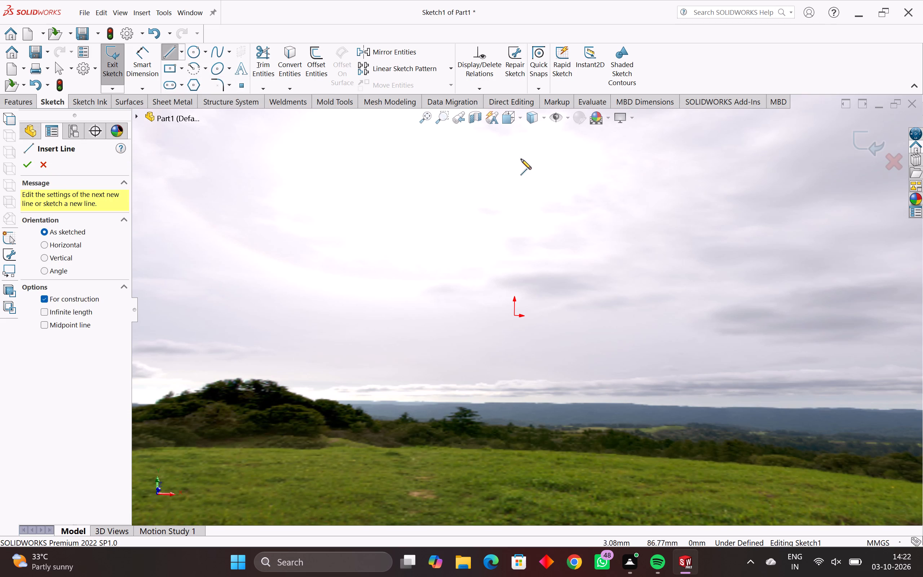
{"action": "left_click", "coordinate": [518, 151]}
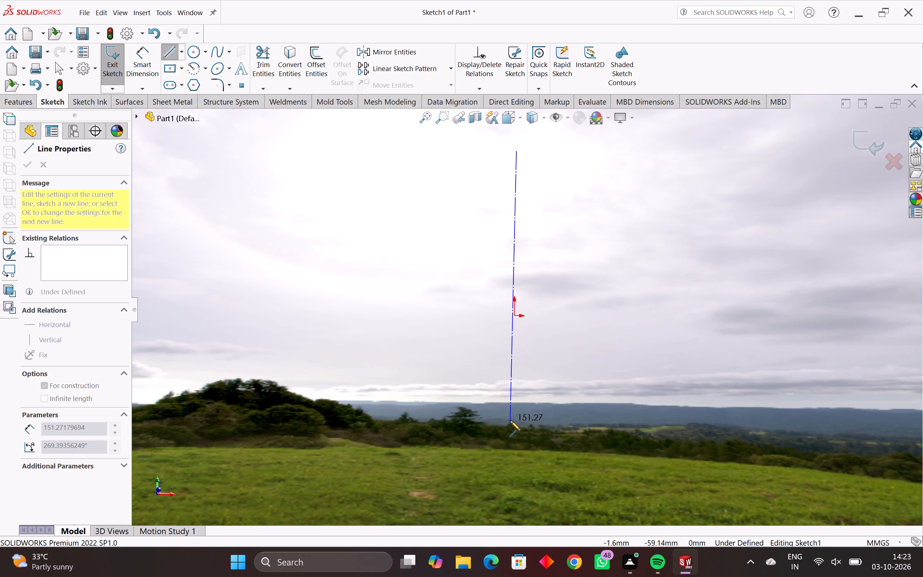
{"action": "left_click", "coordinate": [513, 442]}
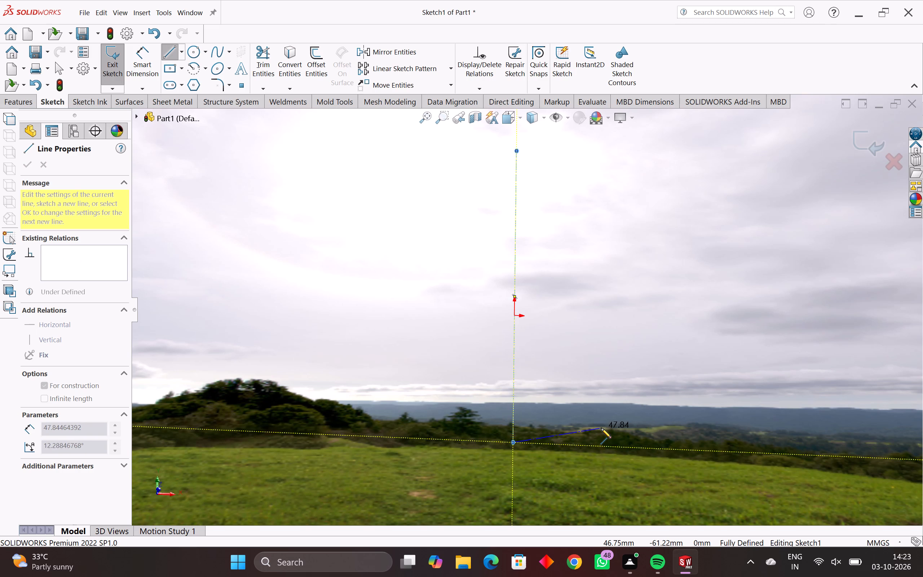
{"action": "key", "text": "Escape"}
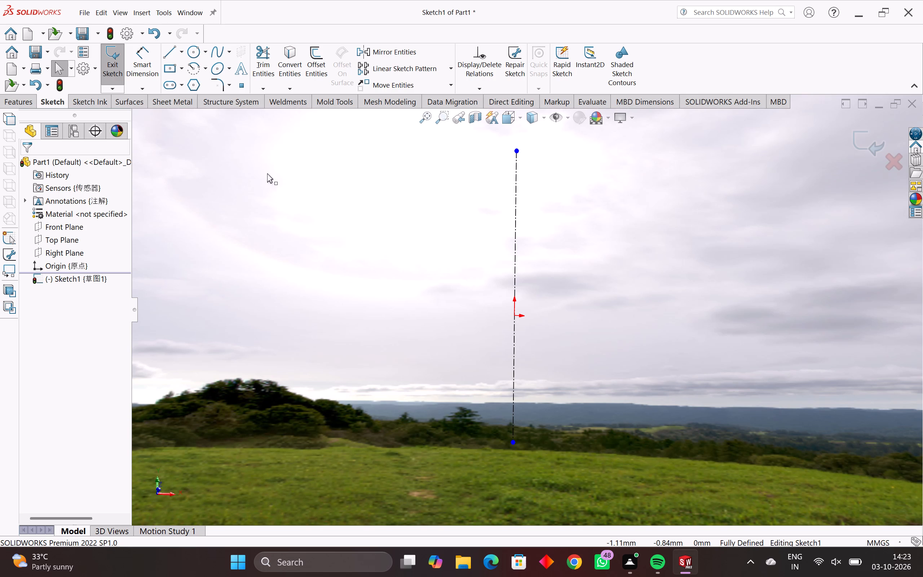
Sketch a horizontal centerline about 274 mm long through the origin, crossing the vertical centerline.
{"action": "left_click", "coordinate": [180, 52]}
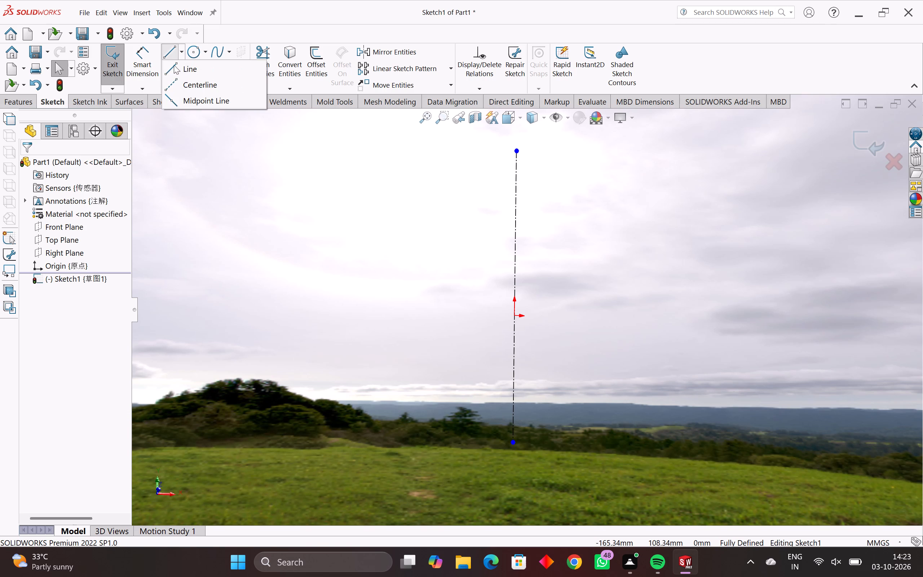
{"action": "left_click", "coordinate": [192, 82]}
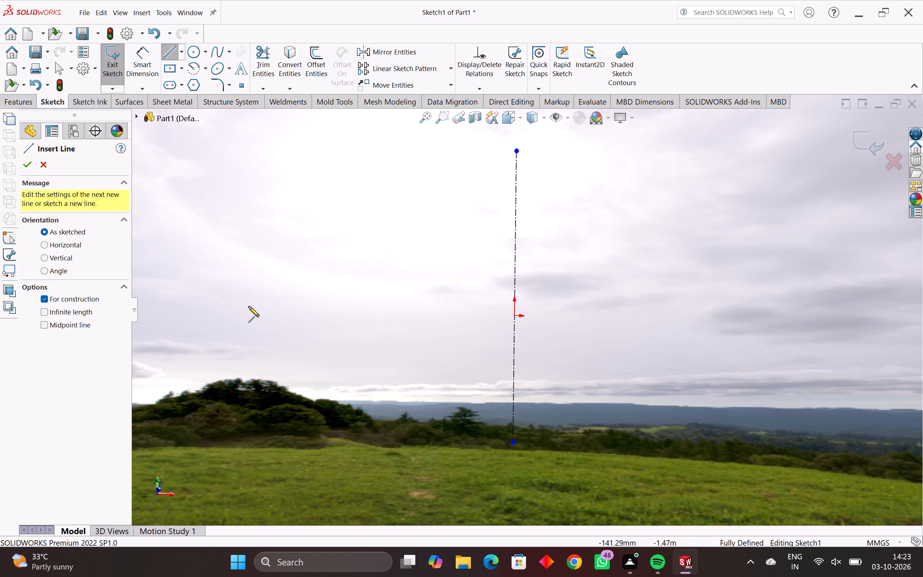
{"action": "left_click", "coordinate": [257, 304]}
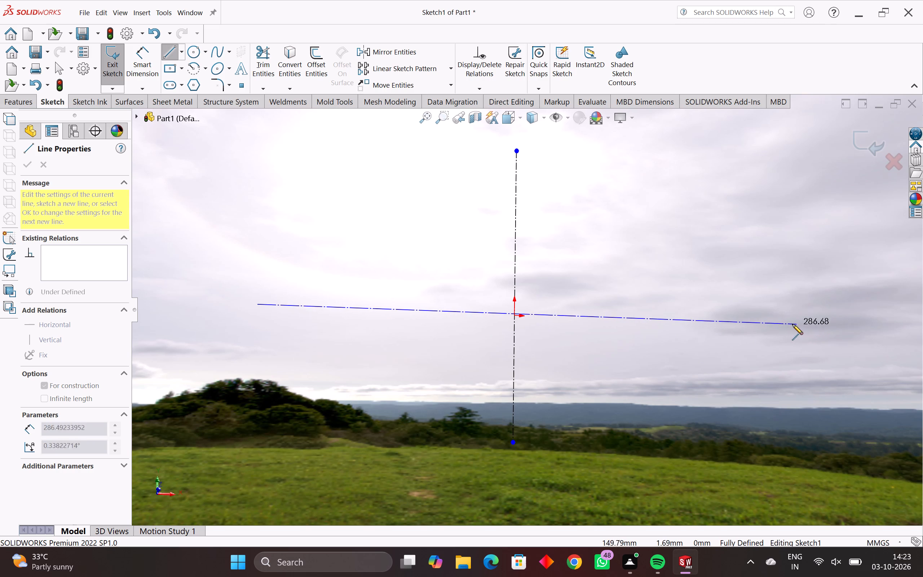
{"action": "left_click", "coordinate": [772, 326]}
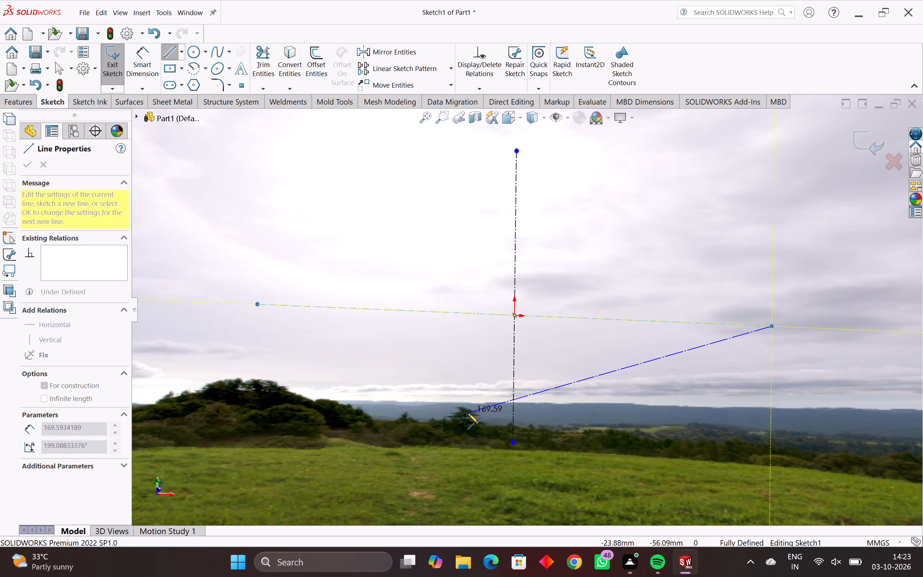
Stretch the vertical centerline's ends to about 125 mm below and about 114 mm above the origin.
{"action": "key", "text": "Escape"}
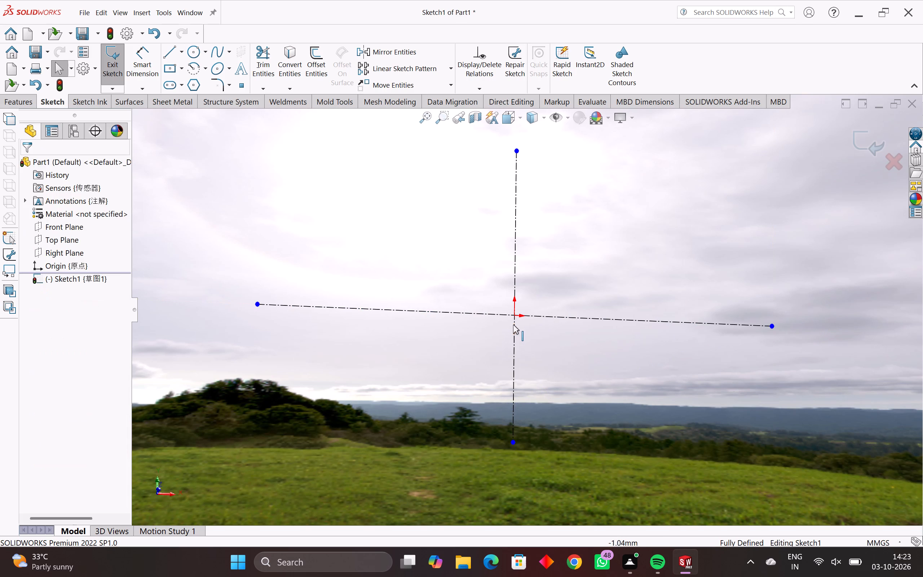
{"action": "scroll", "coordinate": [514, 319], "scroll_direction": "up", "scroll_amount": 6}
{"action": "scroll", "coordinate": [520, 309], "scroll_direction": "down", "scroll_amount": 9}
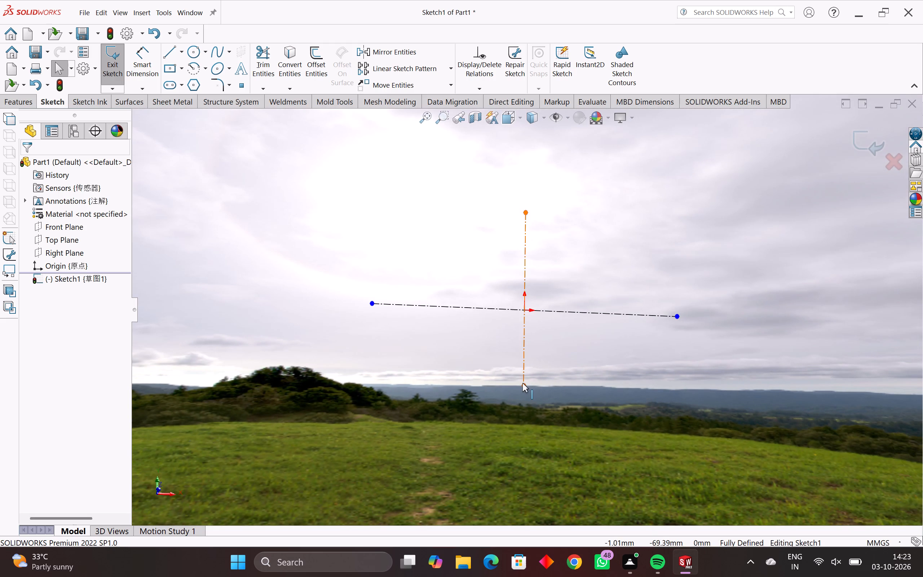
{"action": "left_click_drag", "start_coordinate": [522, 383], "coordinate": [527, 401]}
{"action": "left_click", "coordinate": [535, 376]}
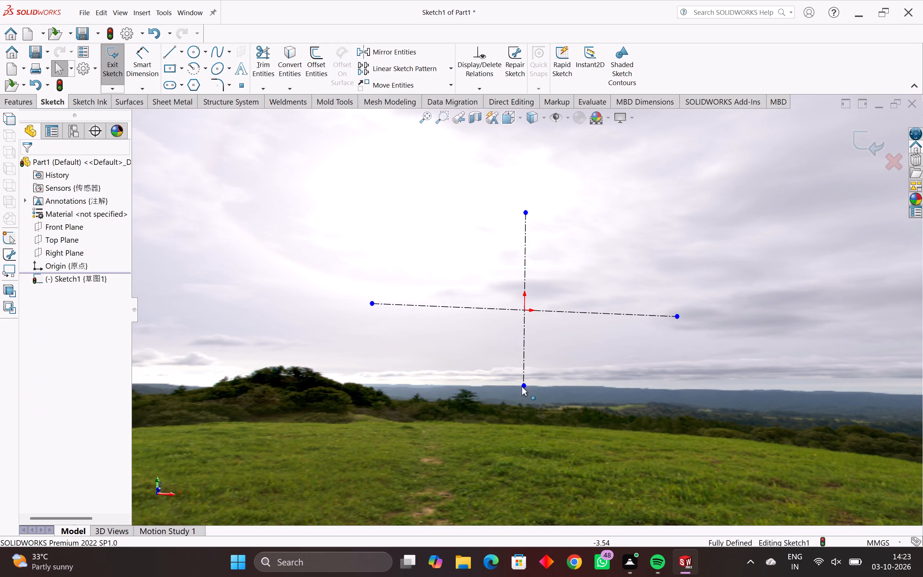
{"action": "left_click_drag", "start_coordinate": [528, 378], "coordinate": [518, 392]}
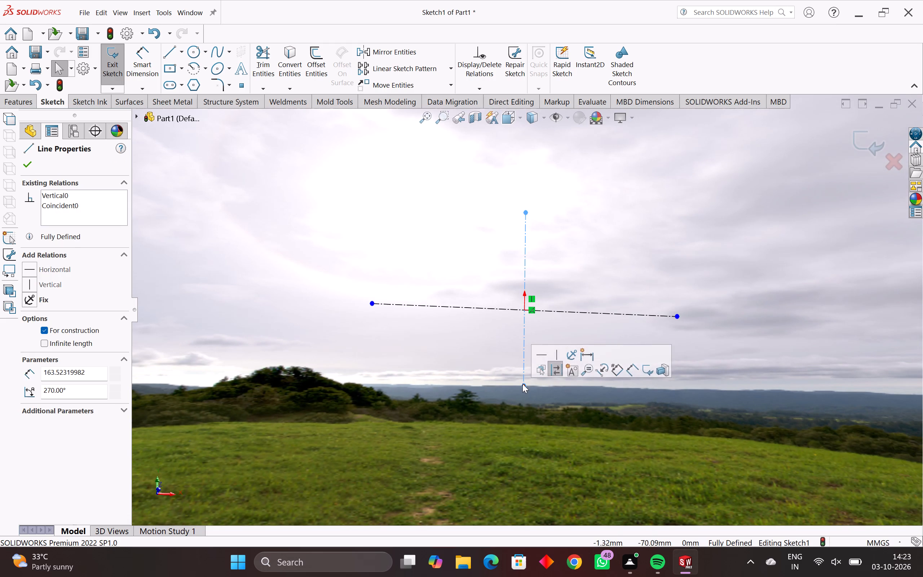
{"action": "left_click_drag", "start_coordinate": [522, 384], "coordinate": [534, 443]}
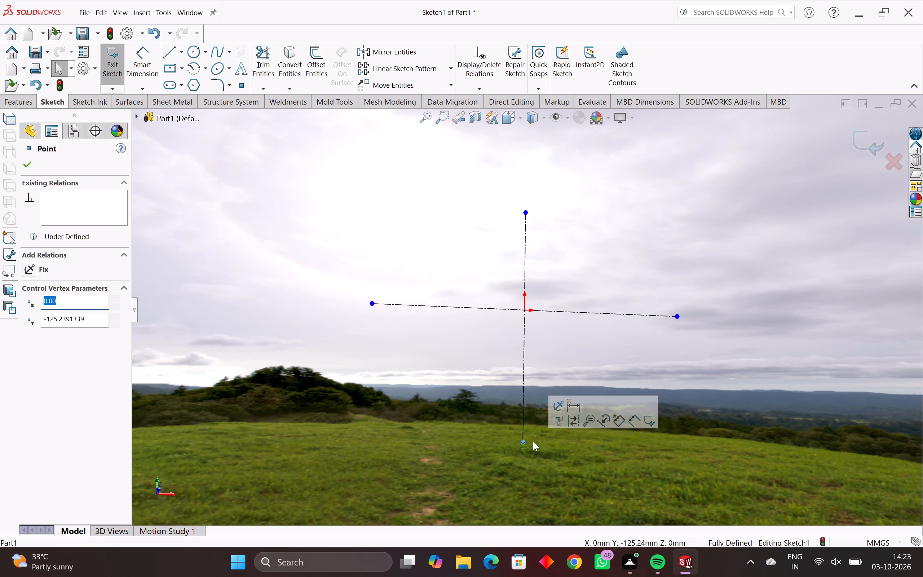
{"action": "key", "text": "Escape"}
{"action": "left_click_drag", "start_coordinate": [525, 214], "coordinate": [525, 213]}
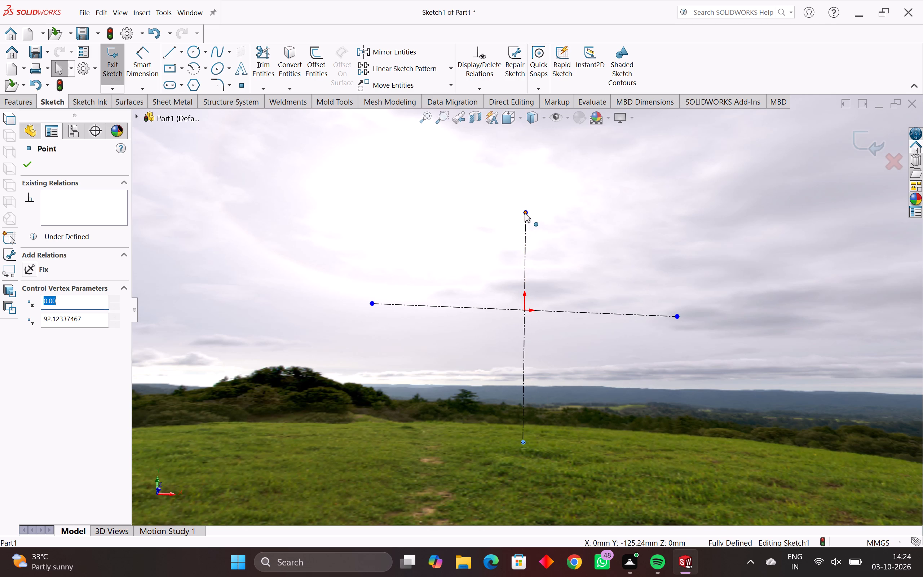
{"action": "left_click_drag", "start_coordinate": [525, 213], "coordinate": [520, 190]}
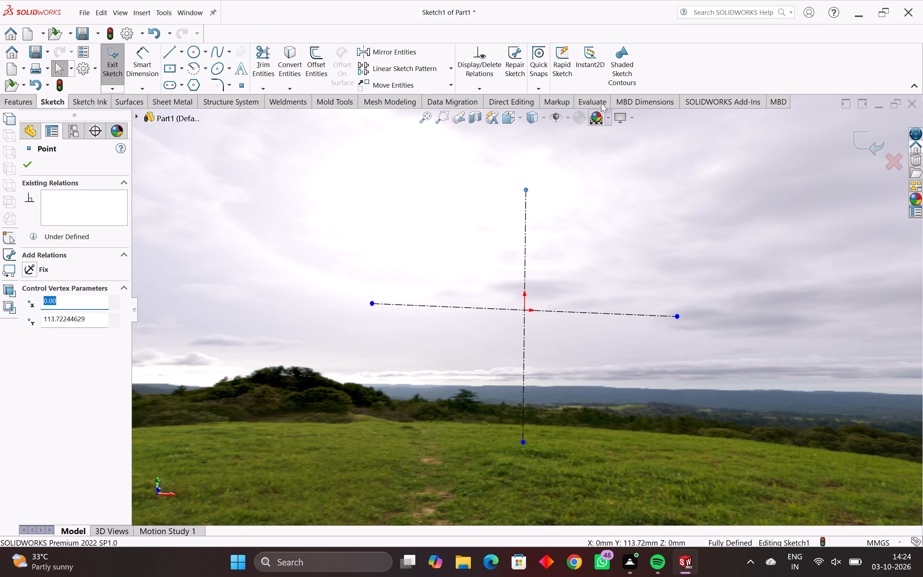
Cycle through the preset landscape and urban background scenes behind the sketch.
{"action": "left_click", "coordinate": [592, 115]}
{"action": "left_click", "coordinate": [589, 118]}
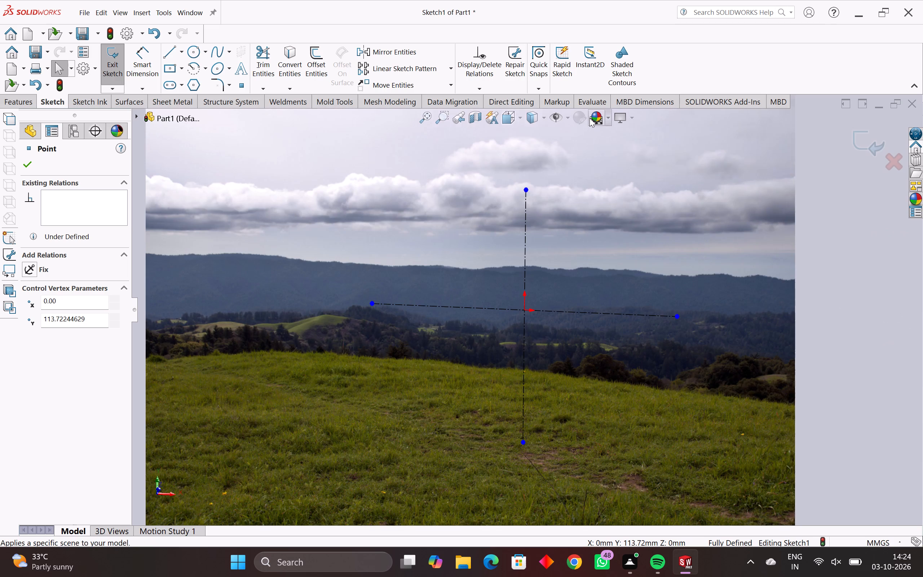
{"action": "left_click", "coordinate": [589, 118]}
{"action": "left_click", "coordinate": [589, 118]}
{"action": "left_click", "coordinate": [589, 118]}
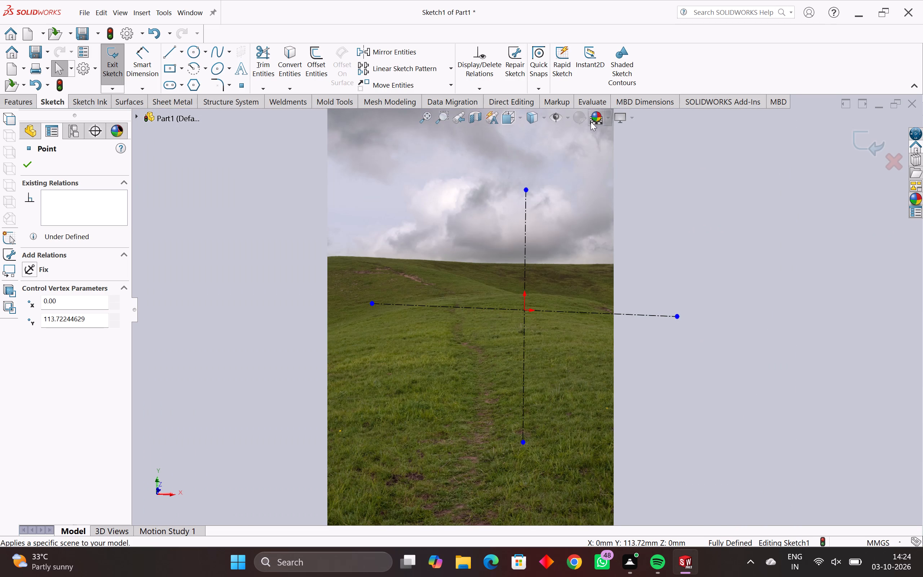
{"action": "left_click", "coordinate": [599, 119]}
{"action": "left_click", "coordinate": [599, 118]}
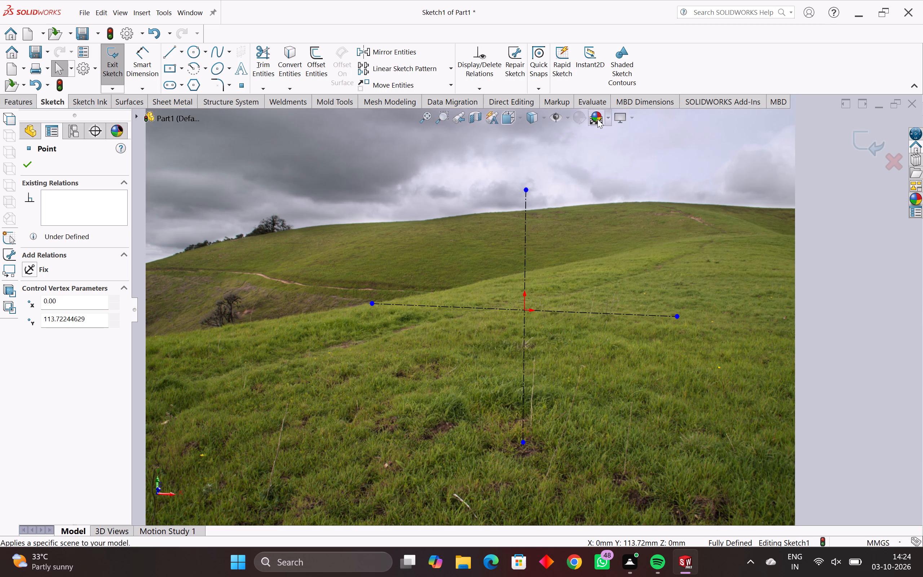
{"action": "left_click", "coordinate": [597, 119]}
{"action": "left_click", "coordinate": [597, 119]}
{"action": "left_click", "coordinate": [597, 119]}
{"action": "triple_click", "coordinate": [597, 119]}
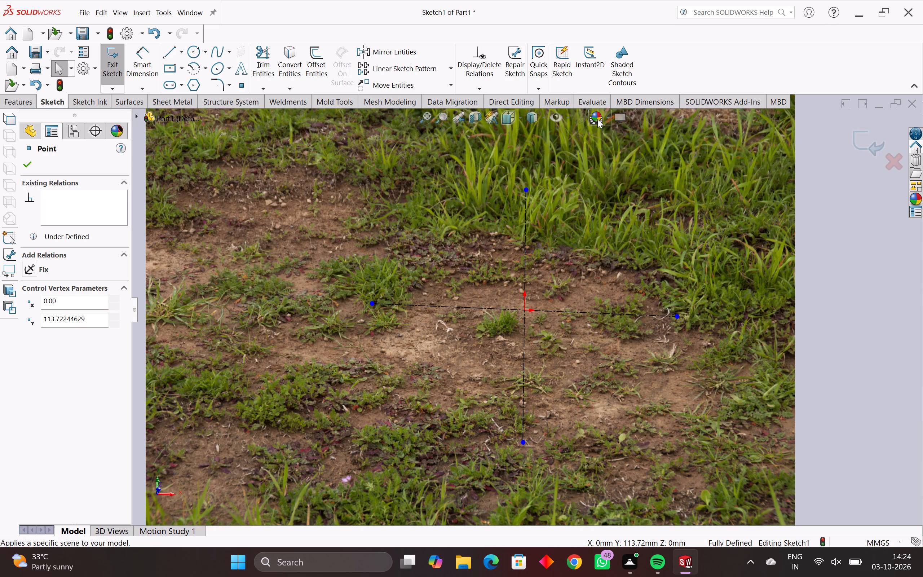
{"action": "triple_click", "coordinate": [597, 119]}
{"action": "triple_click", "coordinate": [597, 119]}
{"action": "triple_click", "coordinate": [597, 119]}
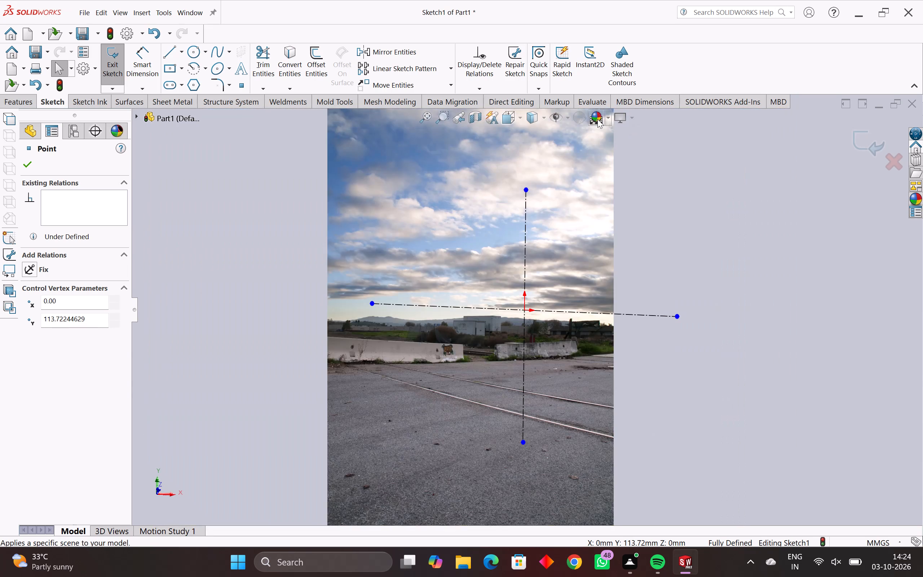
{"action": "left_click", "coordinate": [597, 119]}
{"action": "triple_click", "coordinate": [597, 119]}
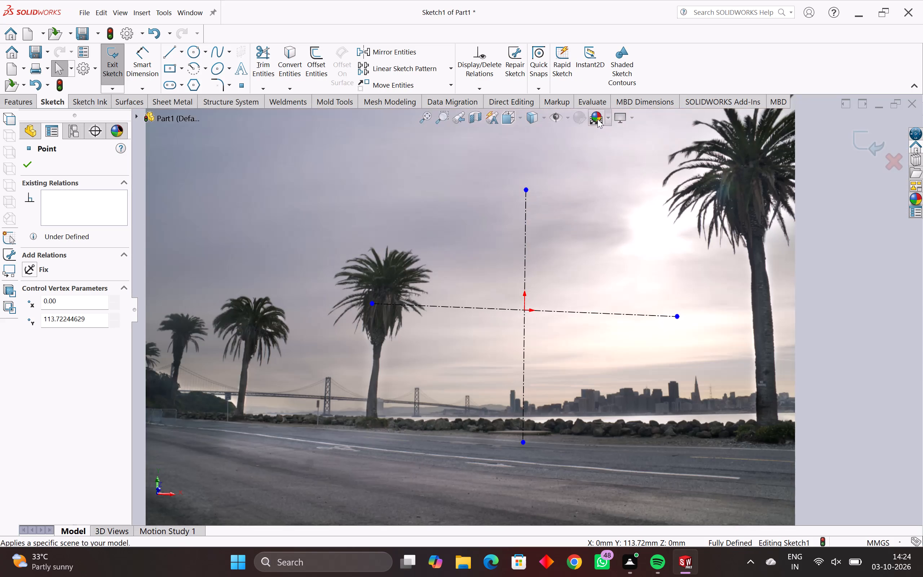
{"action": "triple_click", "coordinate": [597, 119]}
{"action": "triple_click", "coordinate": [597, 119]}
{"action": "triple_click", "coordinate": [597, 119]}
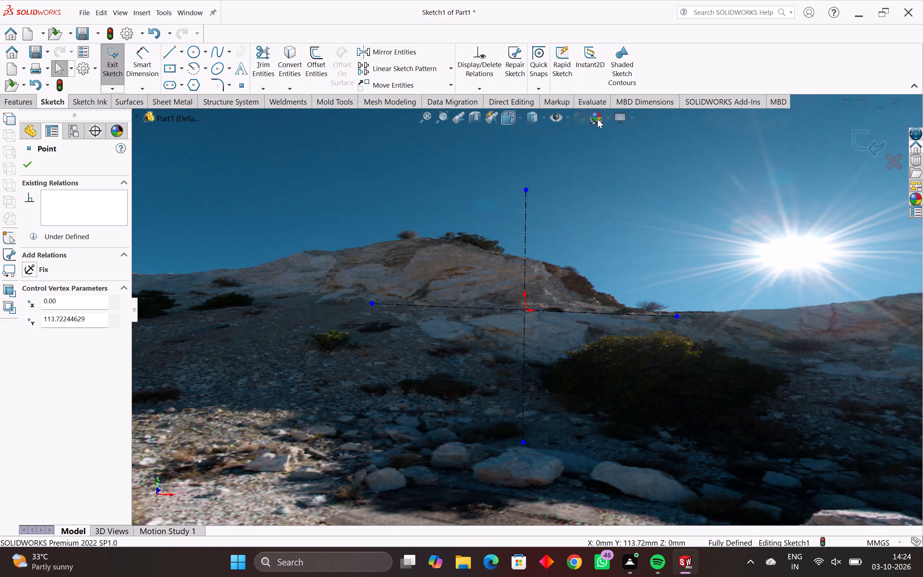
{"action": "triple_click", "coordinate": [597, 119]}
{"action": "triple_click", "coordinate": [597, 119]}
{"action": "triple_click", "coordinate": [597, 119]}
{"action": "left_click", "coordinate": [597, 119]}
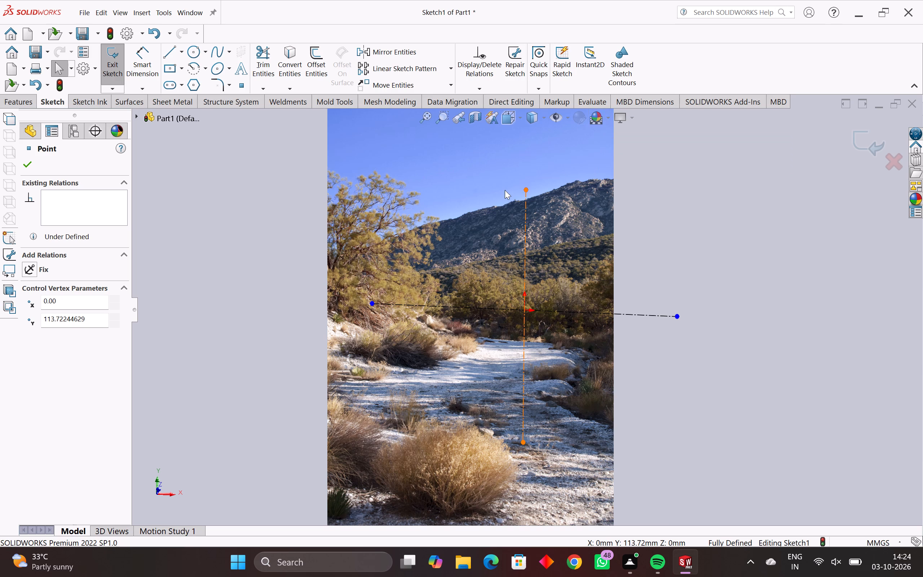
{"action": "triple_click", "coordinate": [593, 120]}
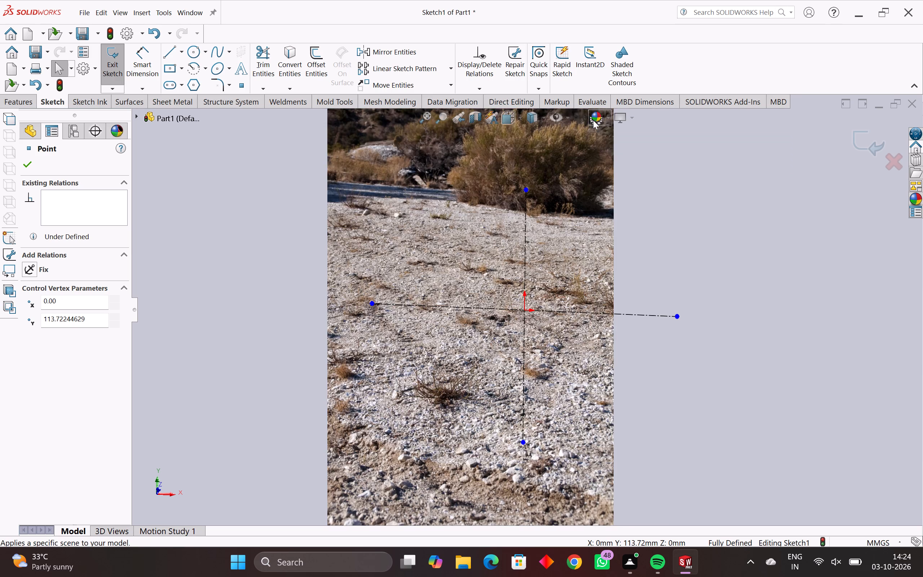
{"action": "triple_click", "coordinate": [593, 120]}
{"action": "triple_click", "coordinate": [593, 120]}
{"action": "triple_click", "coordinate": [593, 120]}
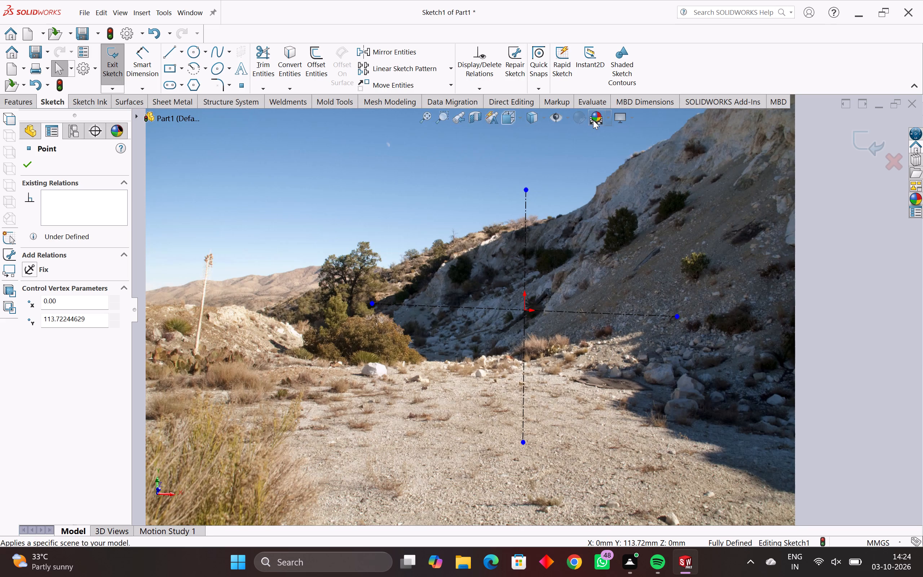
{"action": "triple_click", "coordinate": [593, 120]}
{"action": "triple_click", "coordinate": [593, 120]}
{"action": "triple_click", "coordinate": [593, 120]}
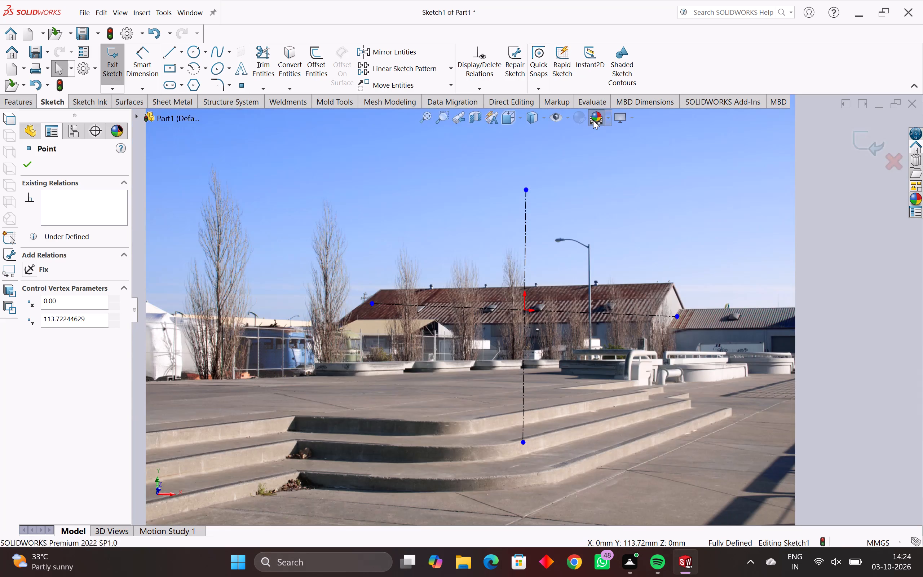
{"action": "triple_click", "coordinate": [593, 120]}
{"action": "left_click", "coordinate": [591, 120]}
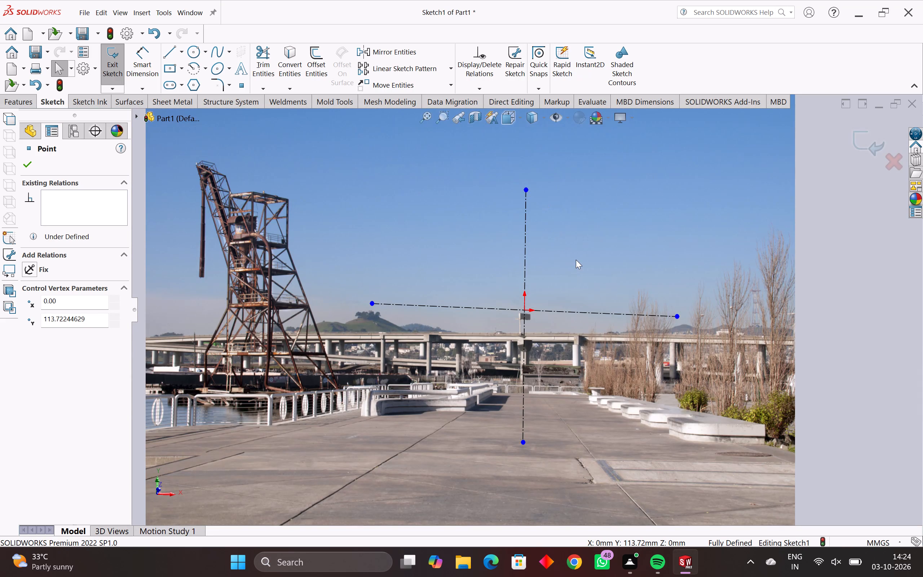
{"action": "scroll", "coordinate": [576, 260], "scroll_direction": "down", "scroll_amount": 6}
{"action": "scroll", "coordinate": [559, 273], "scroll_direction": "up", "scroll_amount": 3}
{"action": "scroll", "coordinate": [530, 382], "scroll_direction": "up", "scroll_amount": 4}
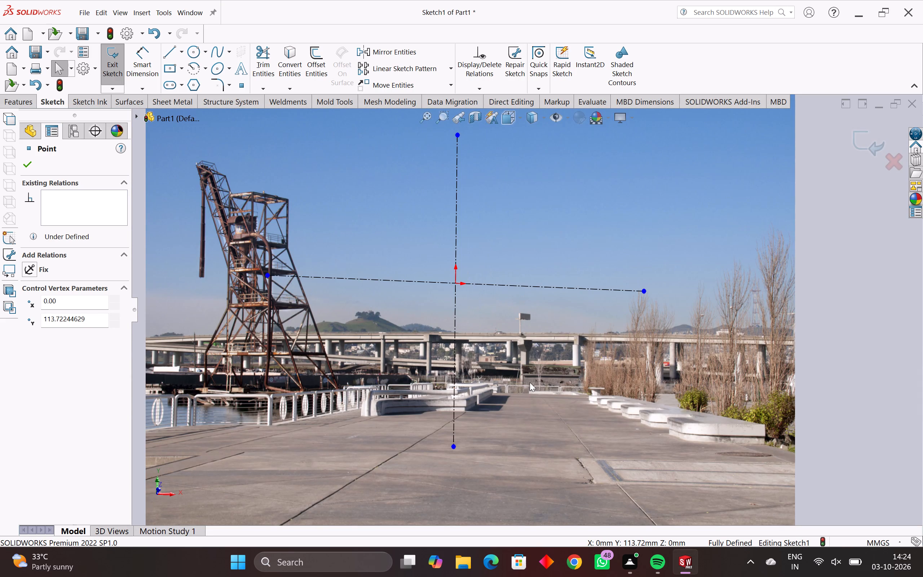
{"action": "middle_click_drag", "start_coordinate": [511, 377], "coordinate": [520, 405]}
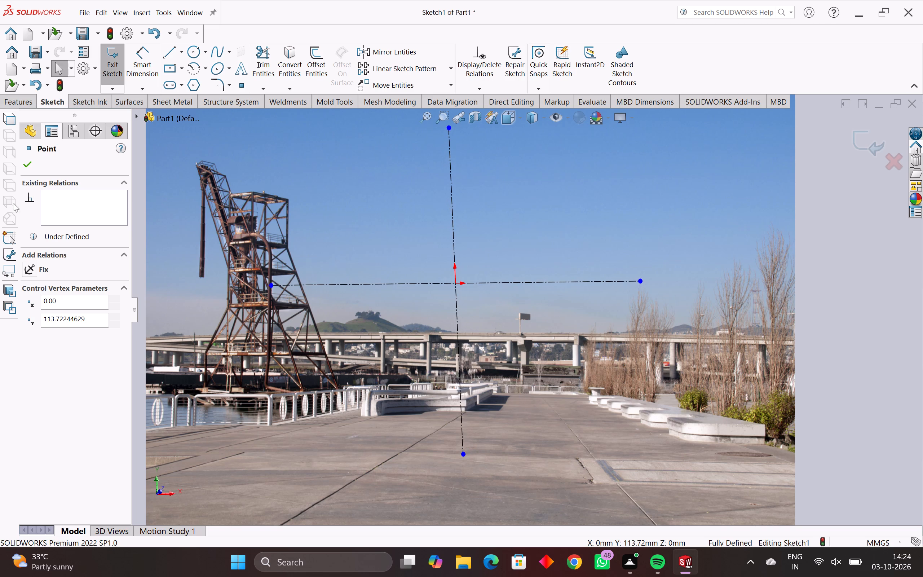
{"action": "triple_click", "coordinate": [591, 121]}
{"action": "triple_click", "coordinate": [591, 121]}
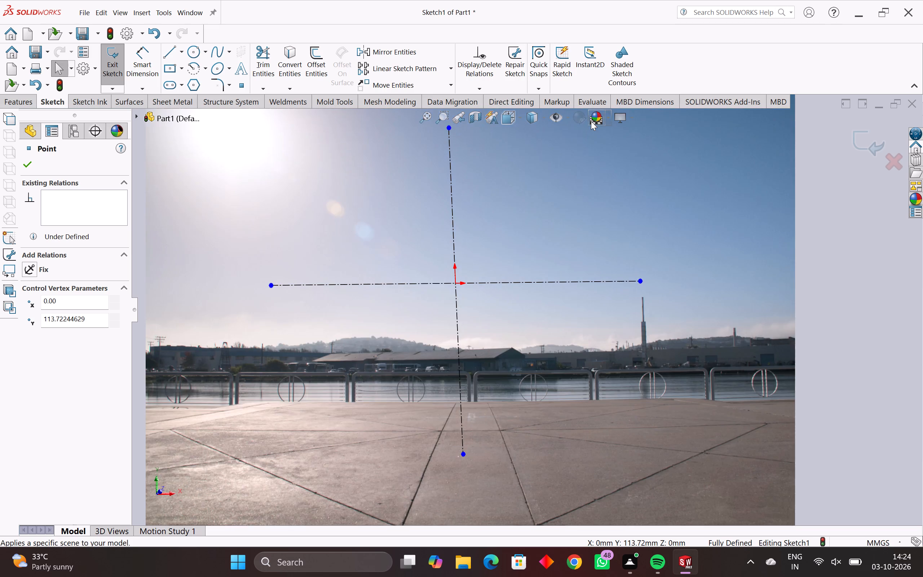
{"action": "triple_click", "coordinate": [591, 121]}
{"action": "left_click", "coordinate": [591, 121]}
Apply the Soft Spotlight scene as the background.
{"action": "left_click", "coordinate": [610, 116]}
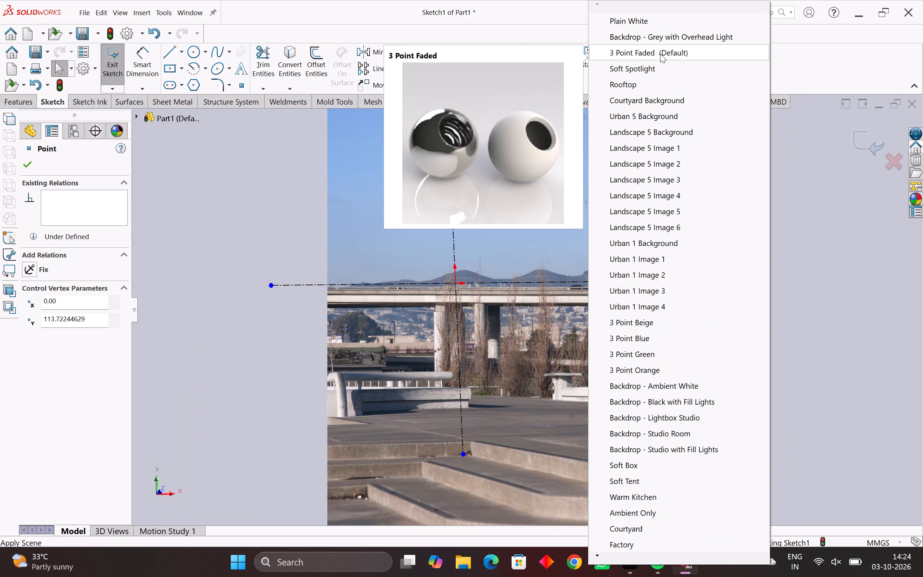
{"action": "left_click", "coordinate": [661, 65]}
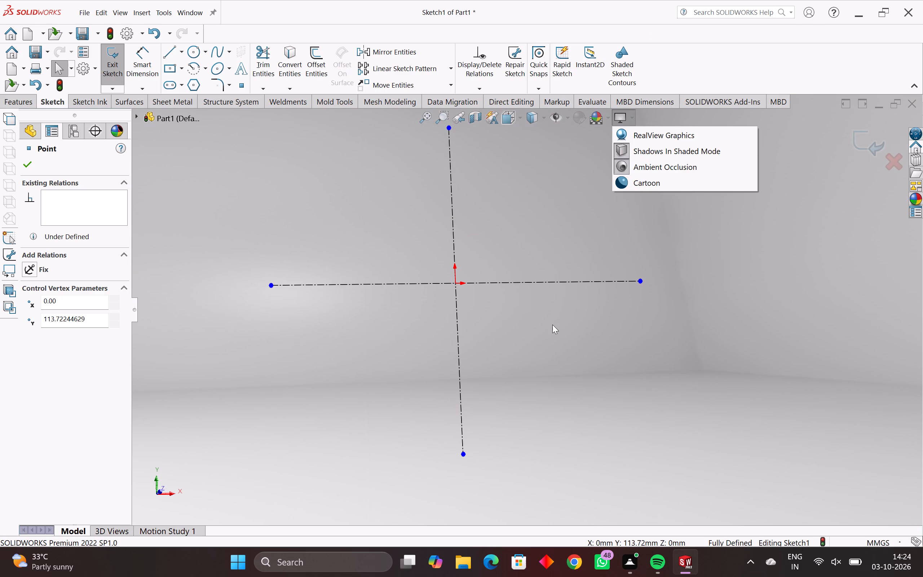
Examine the crossed centerlines against the new scene from different angles and distances.
{"action": "middle_click_drag", "start_coordinate": [552, 325], "coordinate": [487, 330]}
{"action": "middle_click_drag", "start_coordinate": [438, 331], "coordinate": [488, 347]}
{"action": "scroll", "coordinate": [488, 347], "scroll_direction": "down", "scroll_amount": 4}
{"action": "left_click", "coordinate": [660, 243]}
{"action": "scroll", "coordinate": [396, 303], "scroll_direction": "down", "scroll_amount": 1}
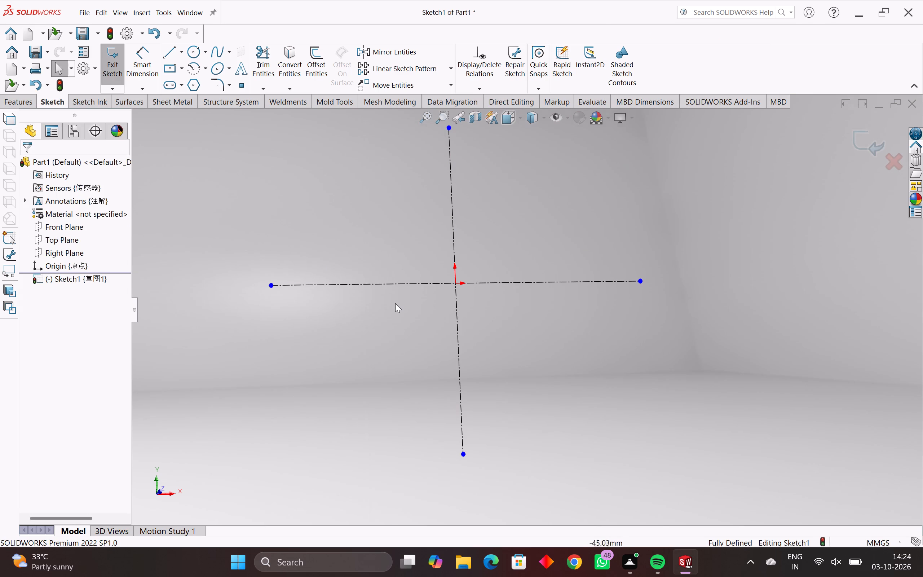
{"action": "scroll", "coordinate": [395, 303], "scroll_direction": "down", "scroll_amount": 9}
{"action": "middle_click_drag", "start_coordinate": [406, 321], "coordinate": [555, 362]}
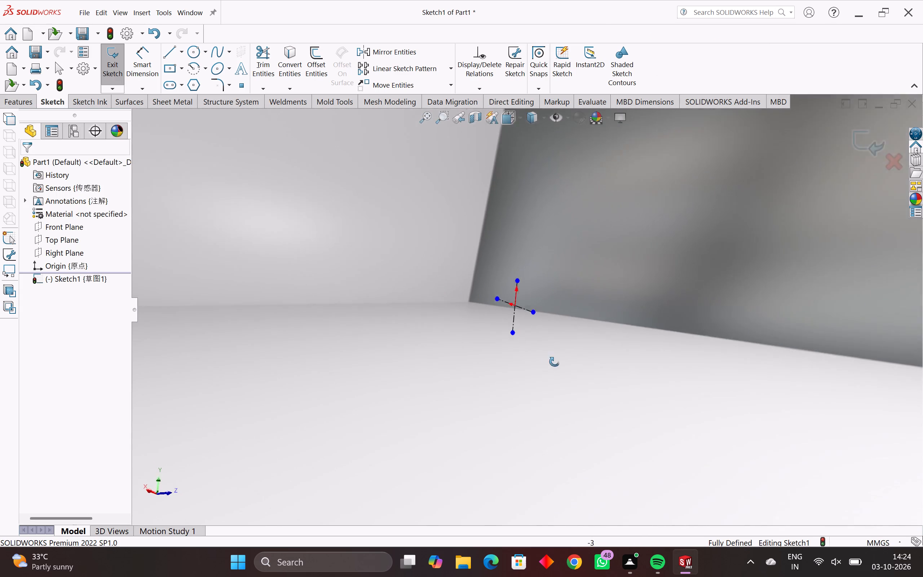
{"action": "middle_click_drag", "start_coordinate": [555, 362], "coordinate": [374, 348]}
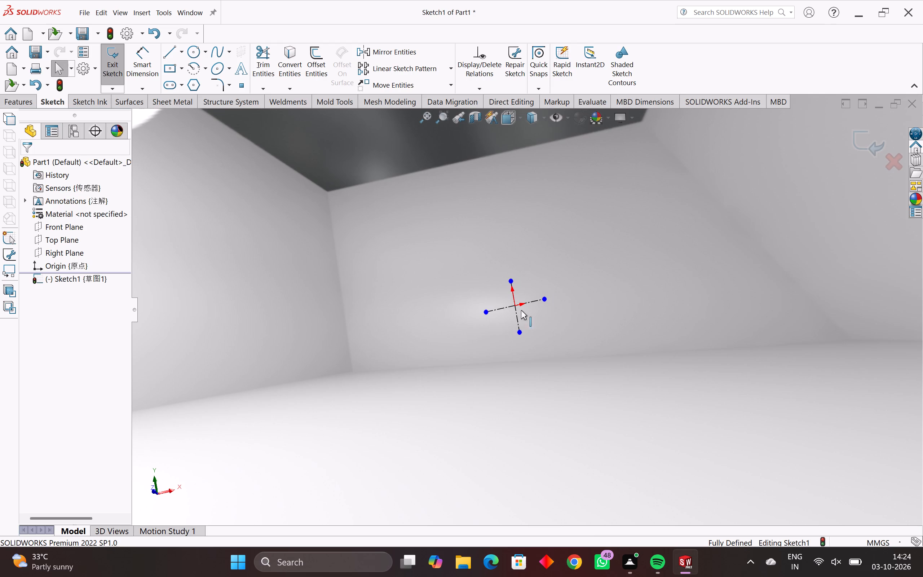
{"action": "scroll", "coordinate": [537, 272], "scroll_direction": "up", "scroll_amount": 4}
{"action": "scroll", "coordinate": [537, 317], "scroll_direction": "down", "scroll_amount": 3}
{"action": "scroll", "coordinate": [512, 334], "scroll_direction": "up", "scroll_amount": 4}
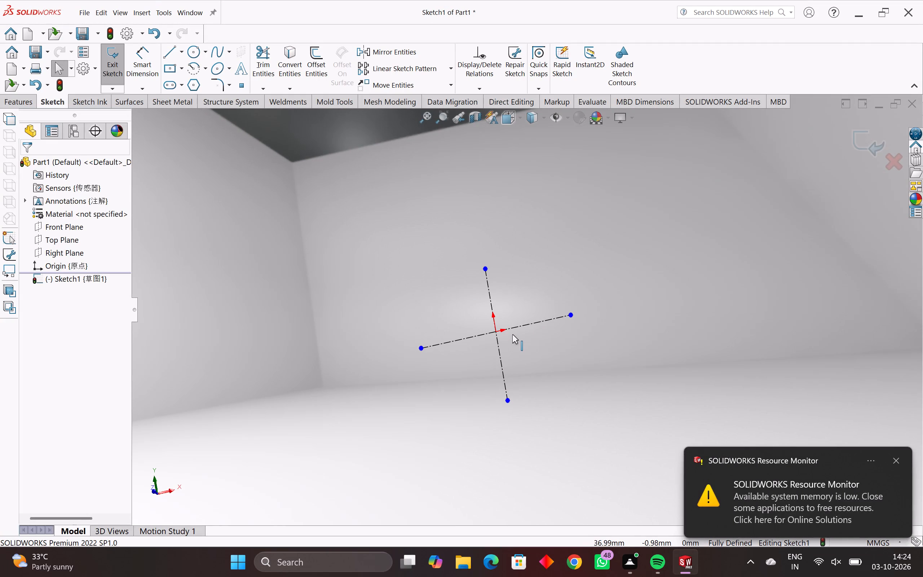
{"action": "key", "text": "Escape"}
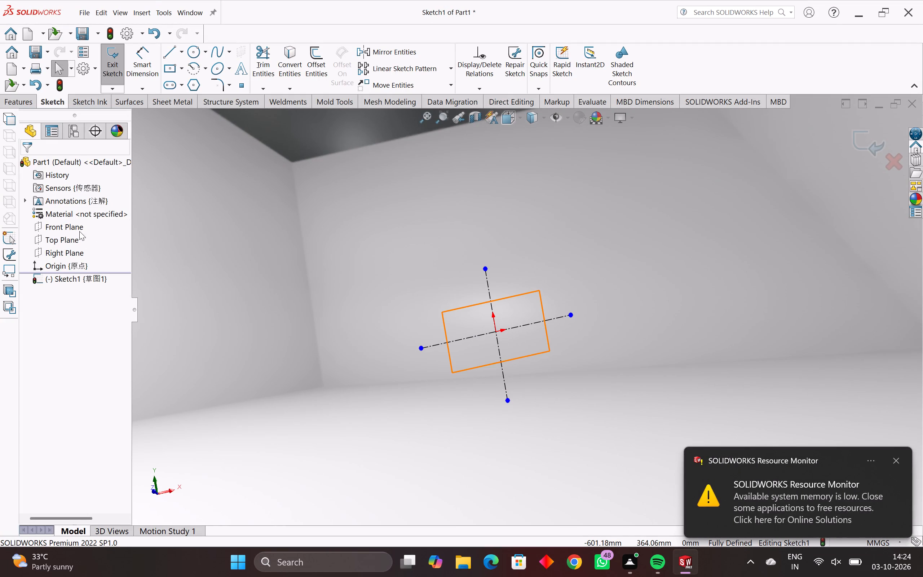
Close the sketch that contains the two centerlines and clear the selection.
{"action": "left_click", "coordinate": [79, 231]}
{"action": "left_click", "coordinate": [85, 220]}
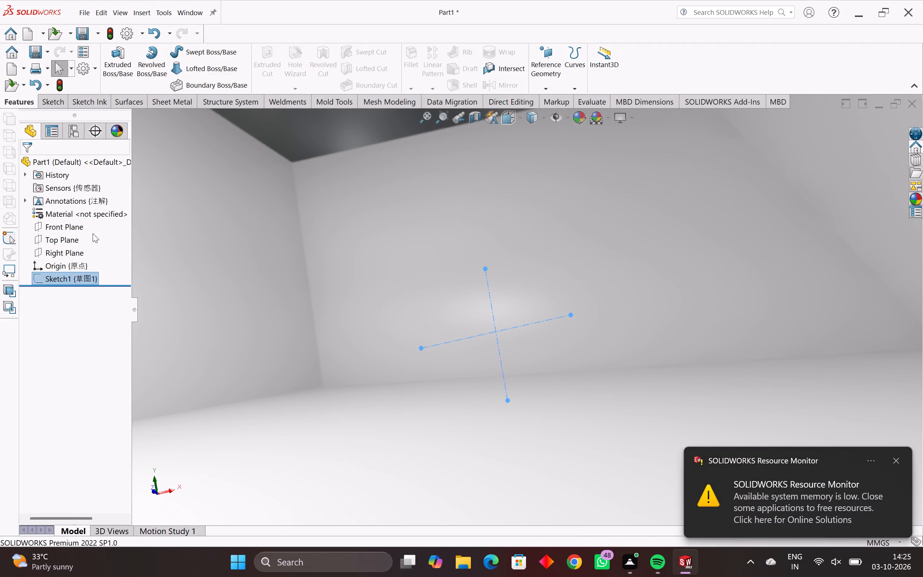
{"action": "type", "text": "``"}
{"action": "key", "text": "Escape"}
{"action": "key", "text": "Escape"}
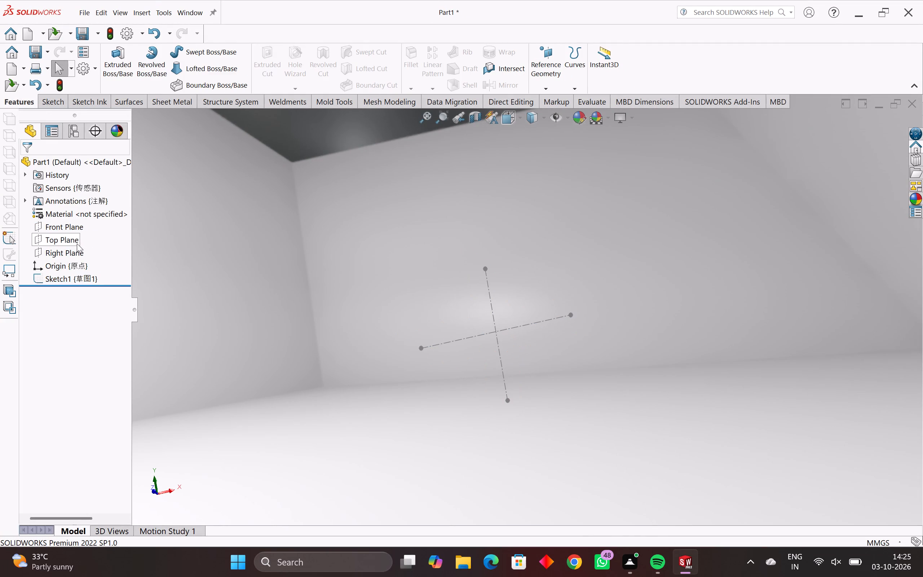
Start a new sketch on the Front Plane.
{"action": "left_click", "coordinate": [66, 226]}
{"action": "left_click", "coordinate": [78, 213]}
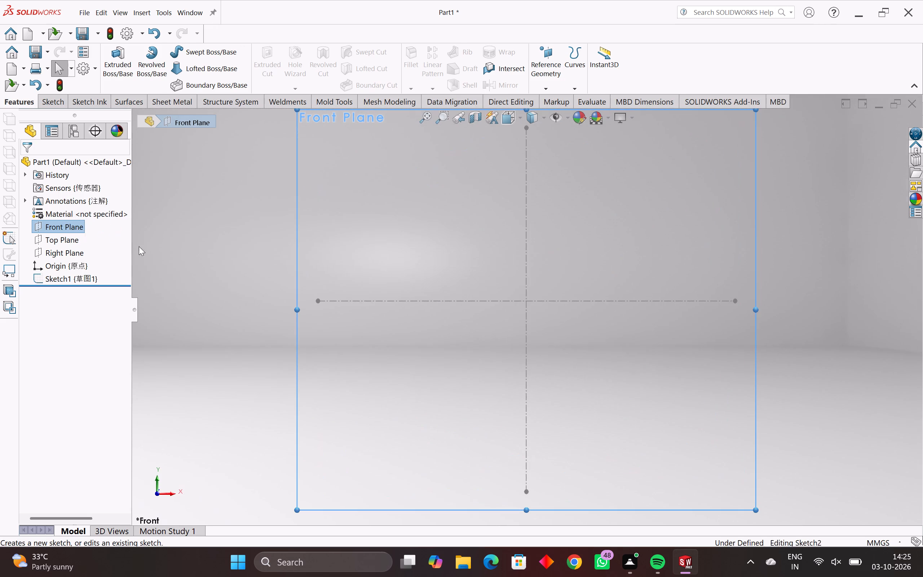
{"action": "key", "text": "Escape"}
{"action": "key", "text": "Escape"}
{"action": "key", "text": "Escape"}
{"action": "scroll", "coordinate": [488, 312], "scroll_direction": "down", "scroll_amount": 2}
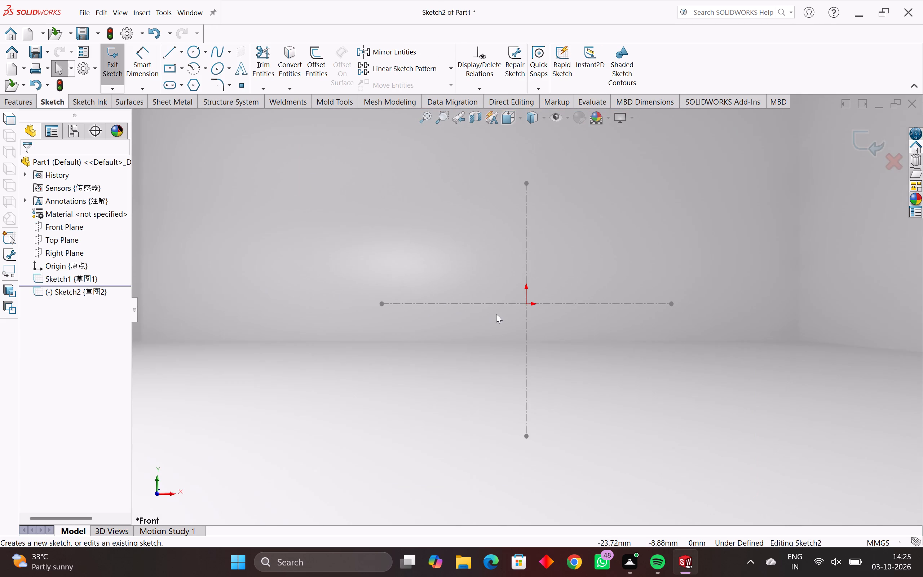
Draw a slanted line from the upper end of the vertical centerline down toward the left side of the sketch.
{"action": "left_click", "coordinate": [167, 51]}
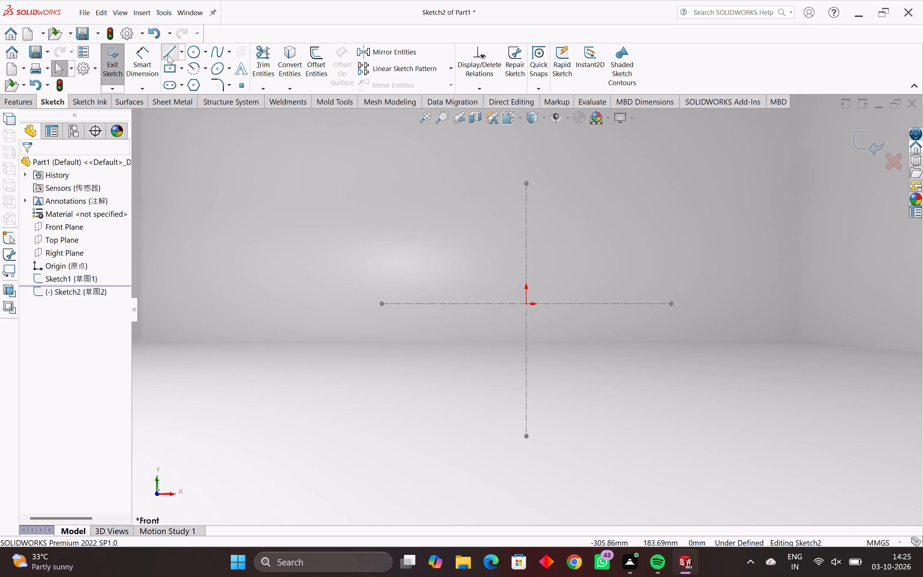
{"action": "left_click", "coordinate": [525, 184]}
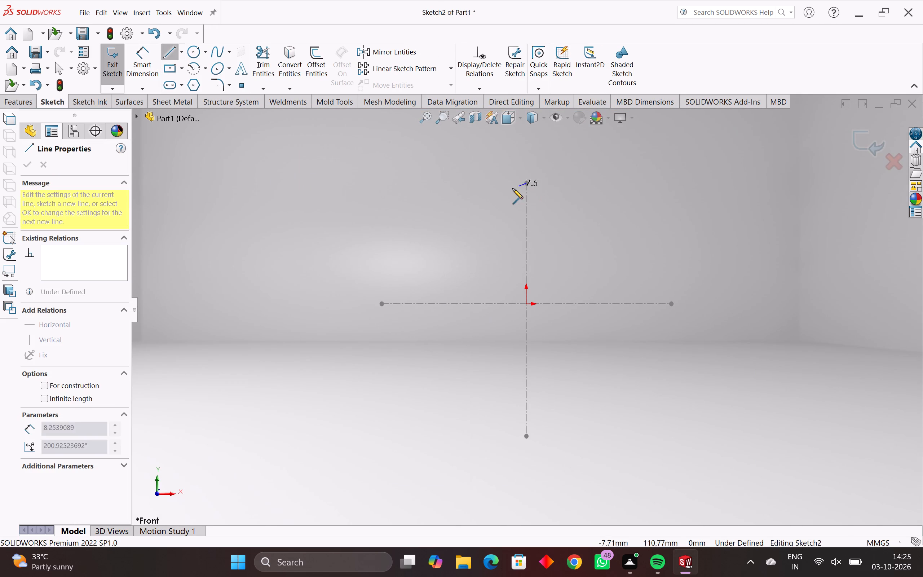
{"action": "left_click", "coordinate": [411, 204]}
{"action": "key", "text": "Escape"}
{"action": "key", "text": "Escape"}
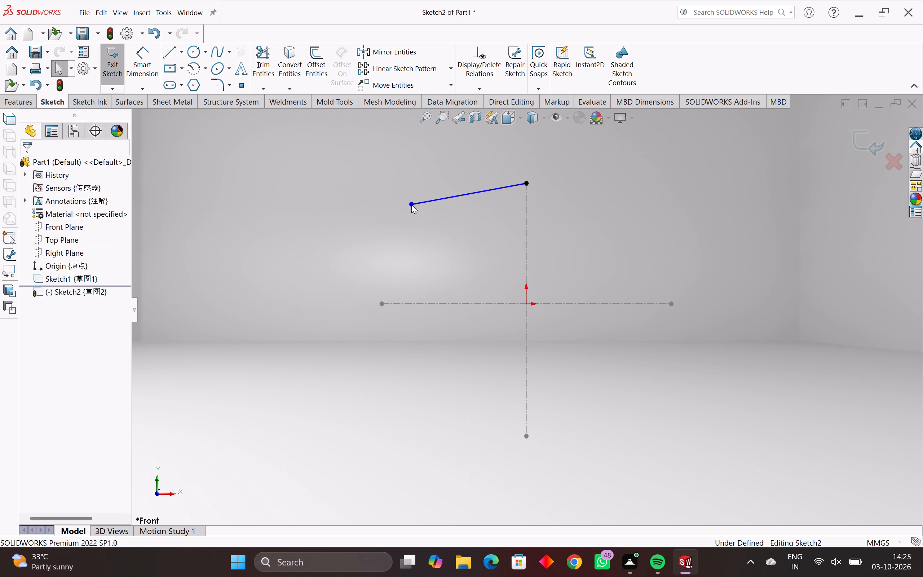
Undo the slanted line and the new Front Plane sketch, going back into editing the sketch with the two centerlines.
{"action": "key", "text": "ctrl+z"}
{"action": "key", "text": "ctrl+z"}
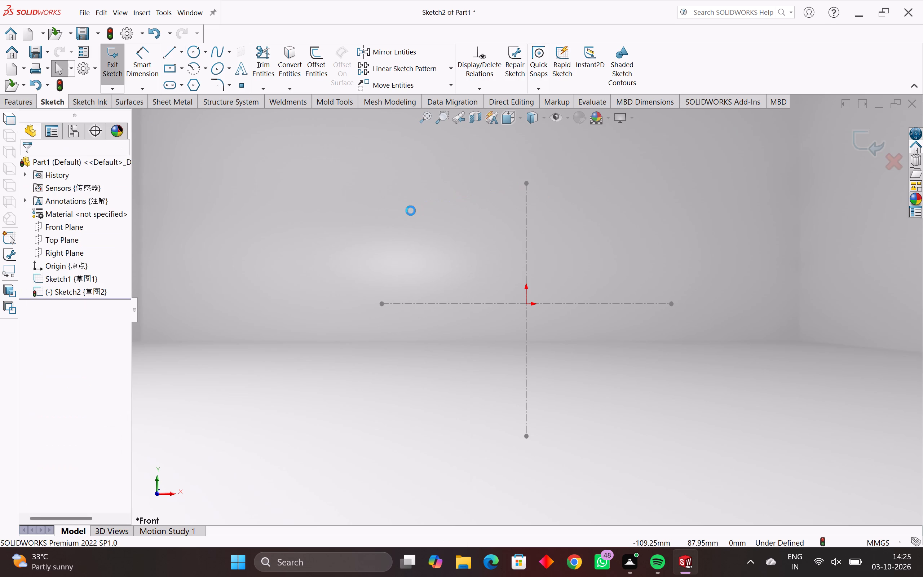
{"action": "key", "text": "ctrl+z"}
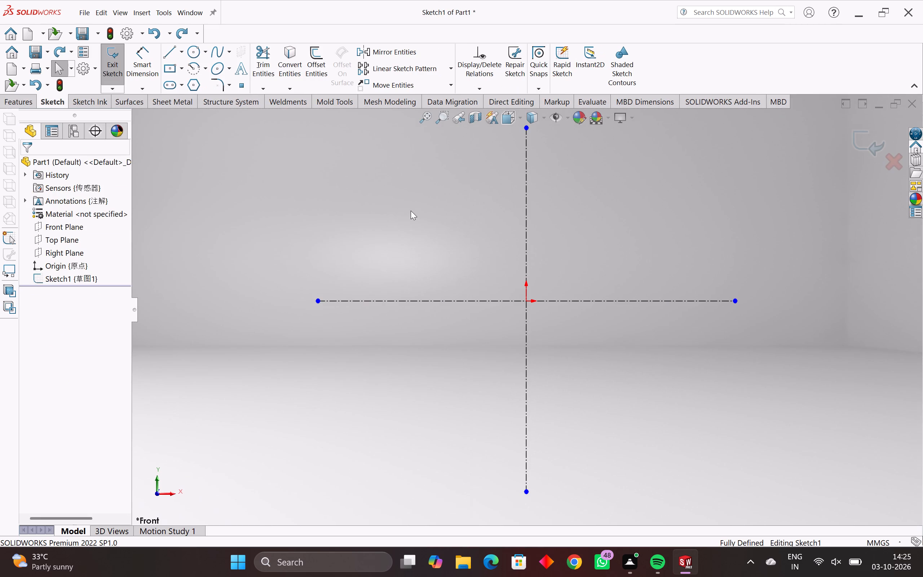
{"action": "key", "text": "Escape"}
{"action": "key", "text": "Escape"}
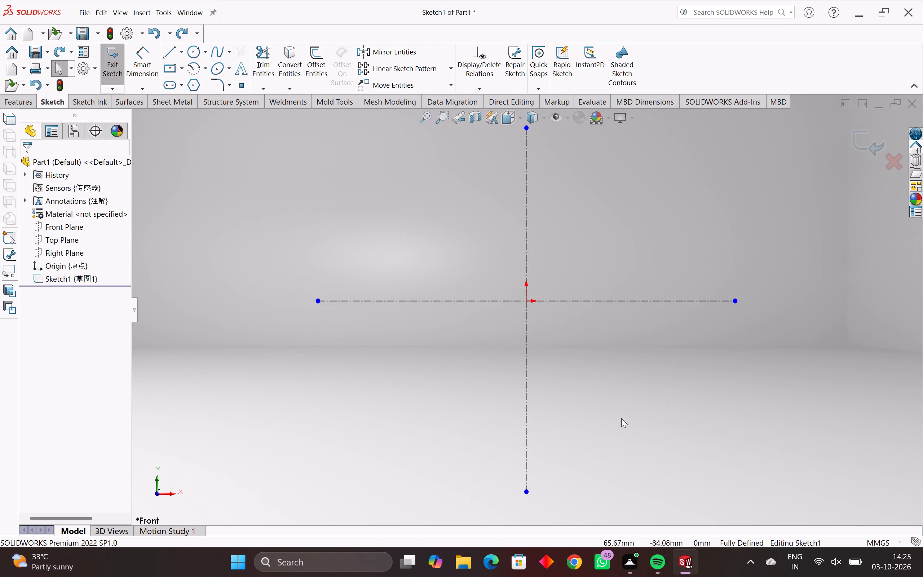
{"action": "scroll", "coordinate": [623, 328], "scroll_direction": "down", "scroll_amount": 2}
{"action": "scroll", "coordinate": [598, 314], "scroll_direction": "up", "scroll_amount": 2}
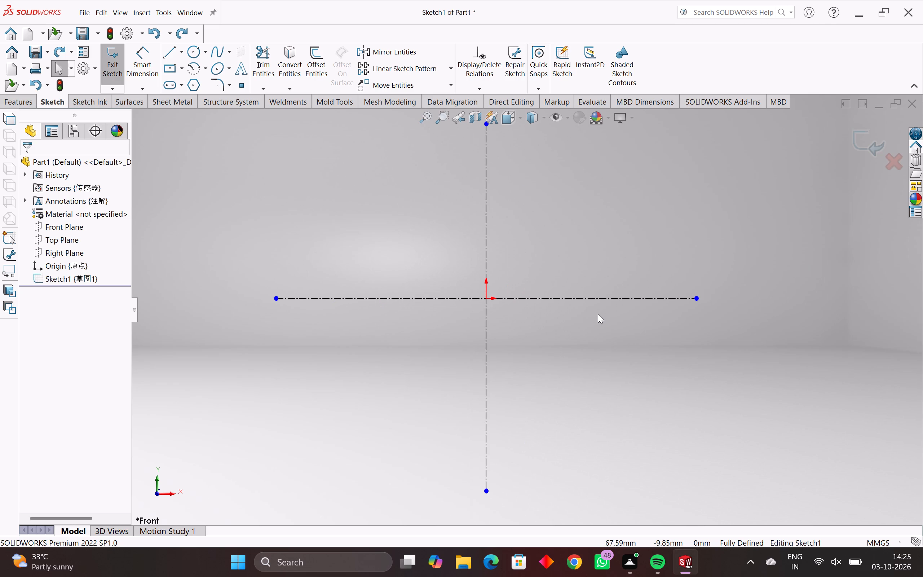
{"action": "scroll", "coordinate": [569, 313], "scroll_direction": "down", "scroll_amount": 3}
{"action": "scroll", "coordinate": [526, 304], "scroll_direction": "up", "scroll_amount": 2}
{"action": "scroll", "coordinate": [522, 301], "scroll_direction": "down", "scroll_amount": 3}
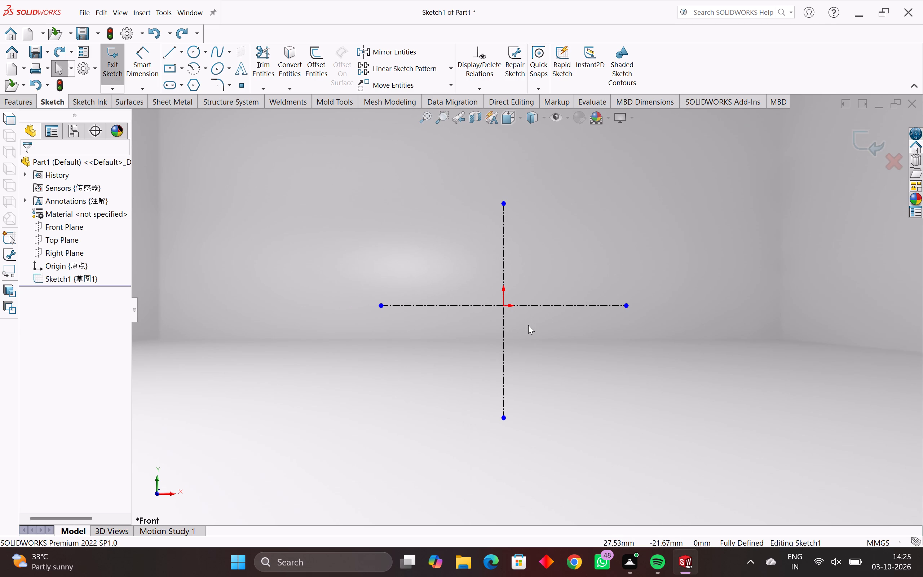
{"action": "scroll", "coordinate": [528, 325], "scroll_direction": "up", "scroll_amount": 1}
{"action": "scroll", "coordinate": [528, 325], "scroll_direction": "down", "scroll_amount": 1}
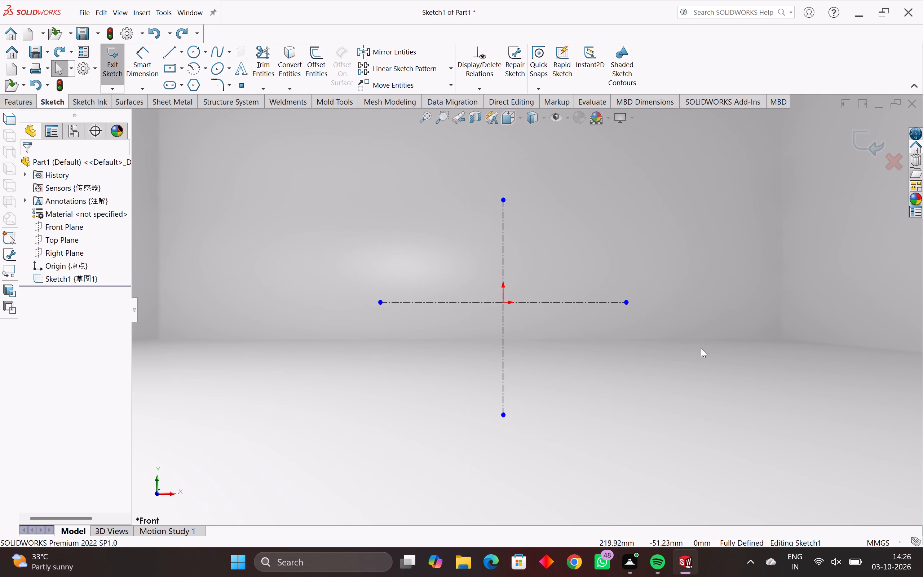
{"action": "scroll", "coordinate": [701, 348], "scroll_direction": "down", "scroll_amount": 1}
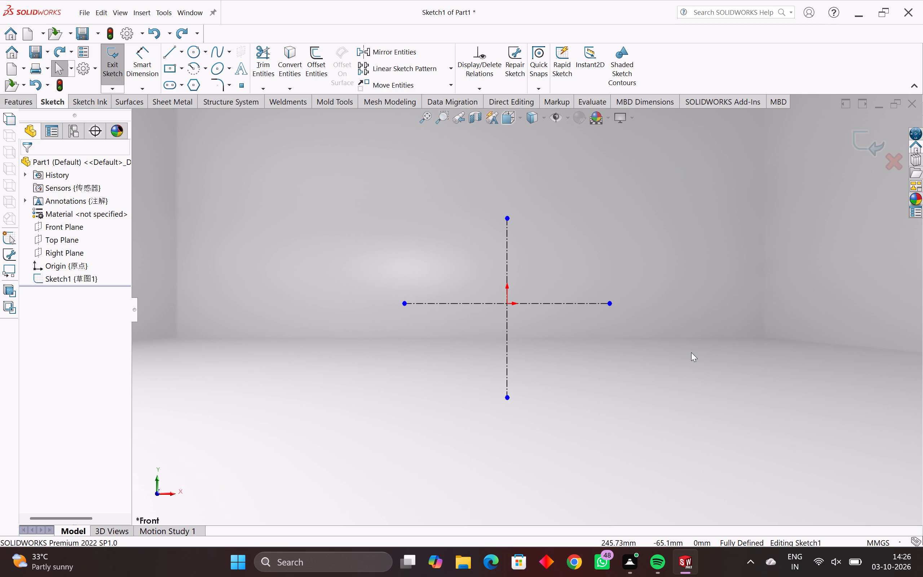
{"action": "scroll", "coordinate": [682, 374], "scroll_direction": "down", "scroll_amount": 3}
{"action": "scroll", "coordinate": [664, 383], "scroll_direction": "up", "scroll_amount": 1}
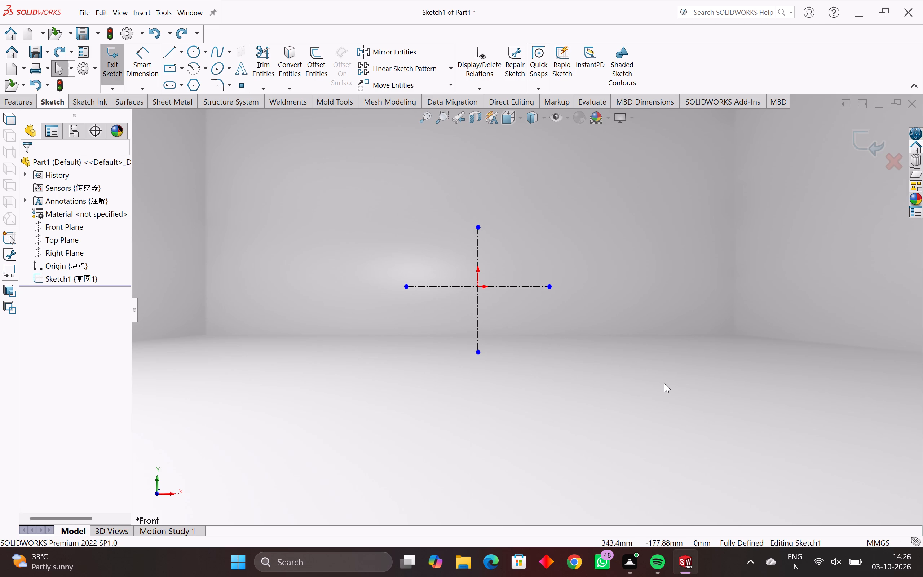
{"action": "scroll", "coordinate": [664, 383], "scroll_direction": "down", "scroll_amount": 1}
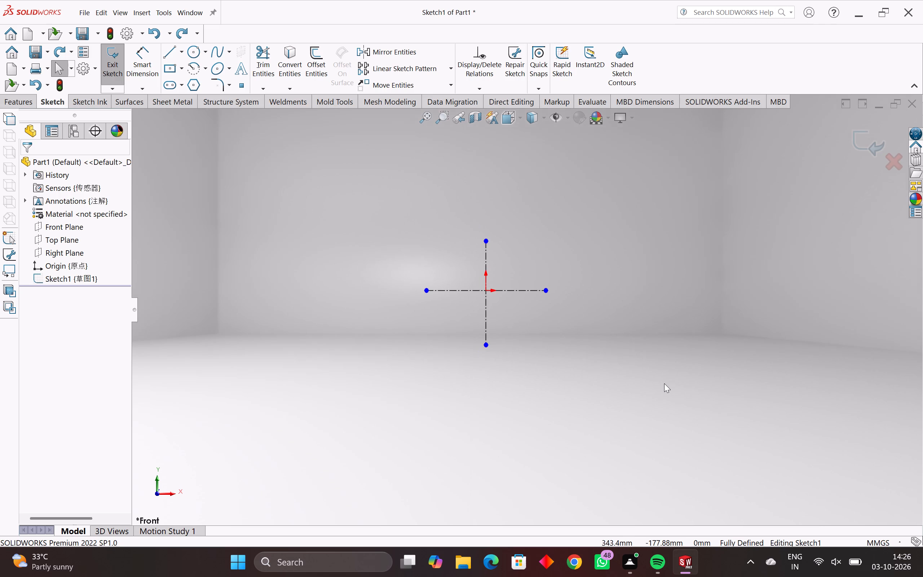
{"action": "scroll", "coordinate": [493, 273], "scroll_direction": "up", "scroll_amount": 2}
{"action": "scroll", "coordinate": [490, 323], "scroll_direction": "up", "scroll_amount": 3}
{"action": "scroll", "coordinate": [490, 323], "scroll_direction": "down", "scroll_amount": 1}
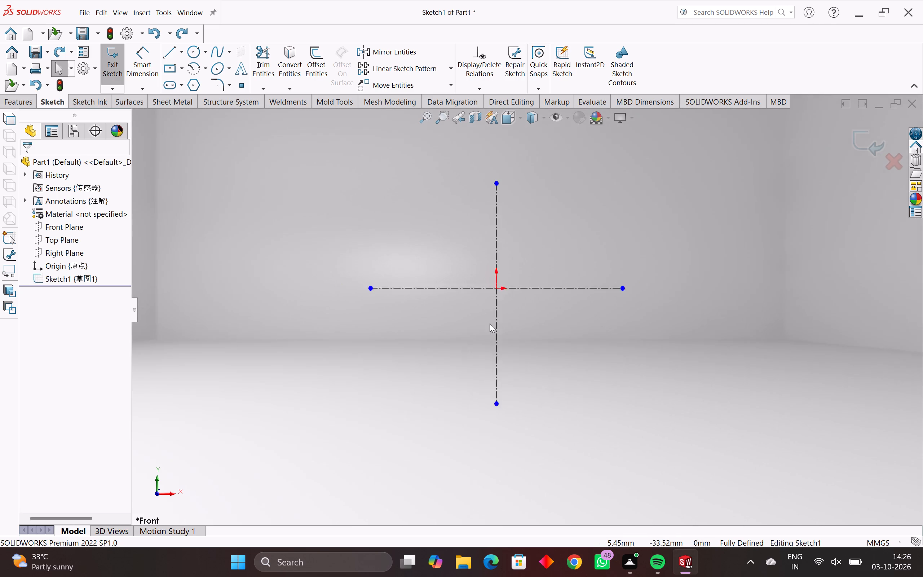
Stretch both centerlines outward from the origin, ends about 153 mm up, 184 mm left and 193 mm right, and extend the lower end slightly.
{"action": "scroll", "coordinate": [490, 323], "scroll_direction": "down", "scroll_amount": 2}
{"action": "left_click_drag", "start_coordinate": [508, 223], "coordinate": [487, 238]}
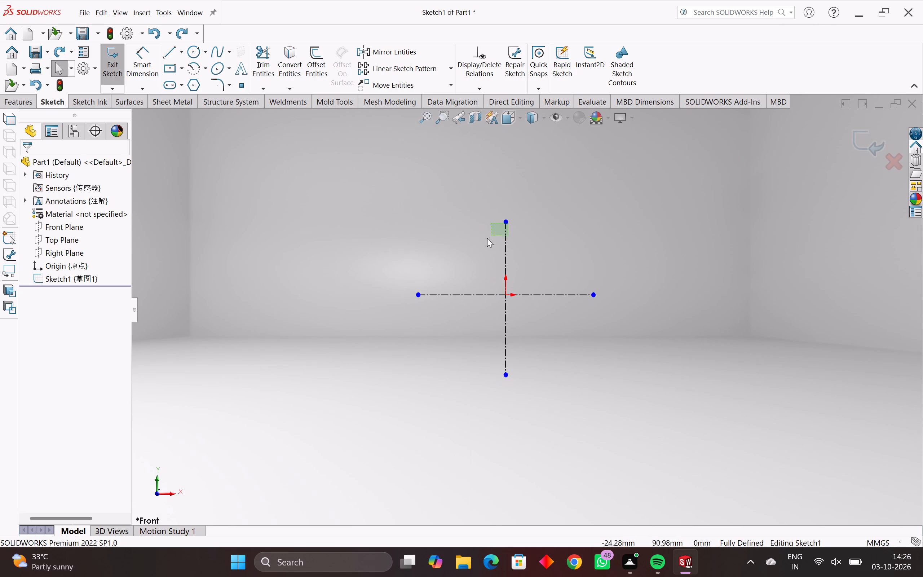
{"action": "left_click_drag", "start_coordinate": [487, 238], "coordinate": [487, 238]}
{"action": "left_click_drag", "start_coordinate": [504, 220], "coordinate": [507, 197]}
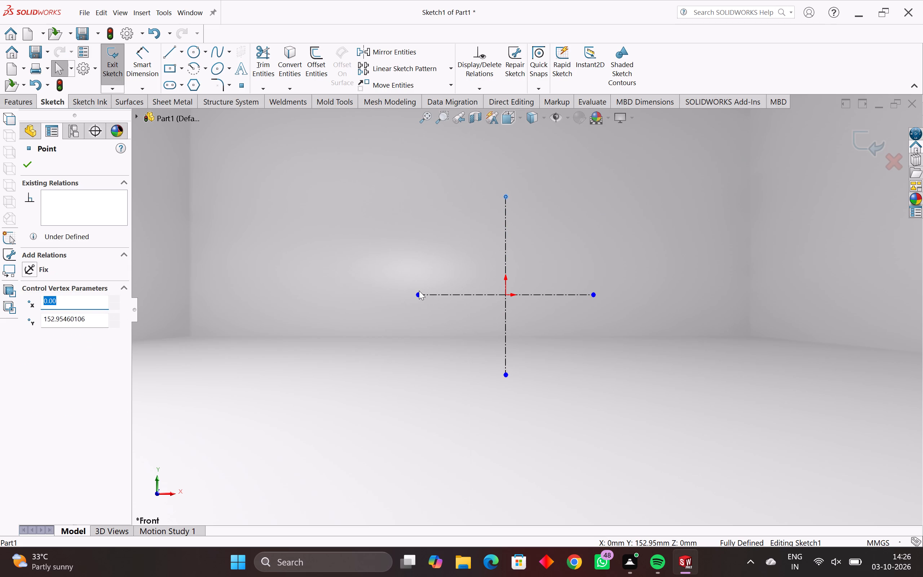
{"action": "left_click_drag", "start_coordinate": [418, 294], "coordinate": [388, 294]}
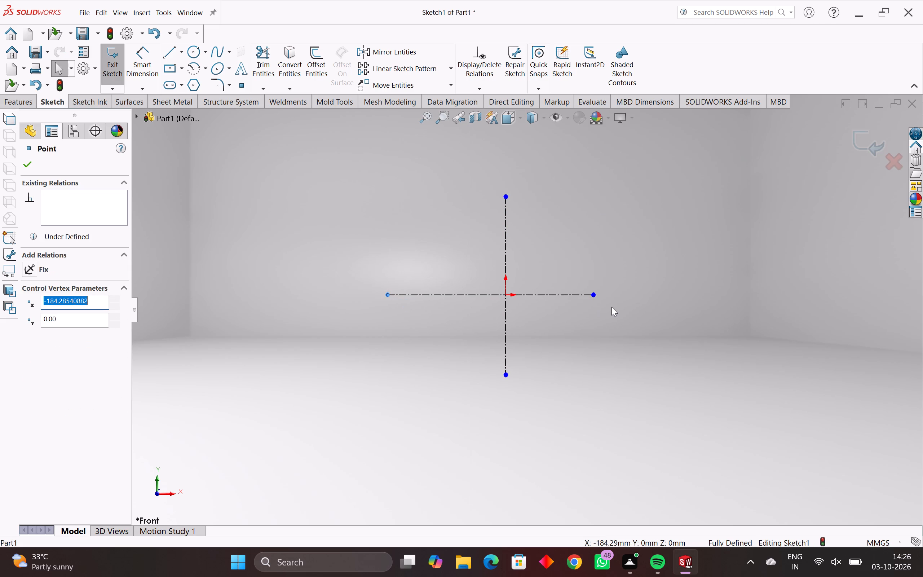
{"action": "left_click_drag", "start_coordinate": [594, 295], "coordinate": [629, 299]}
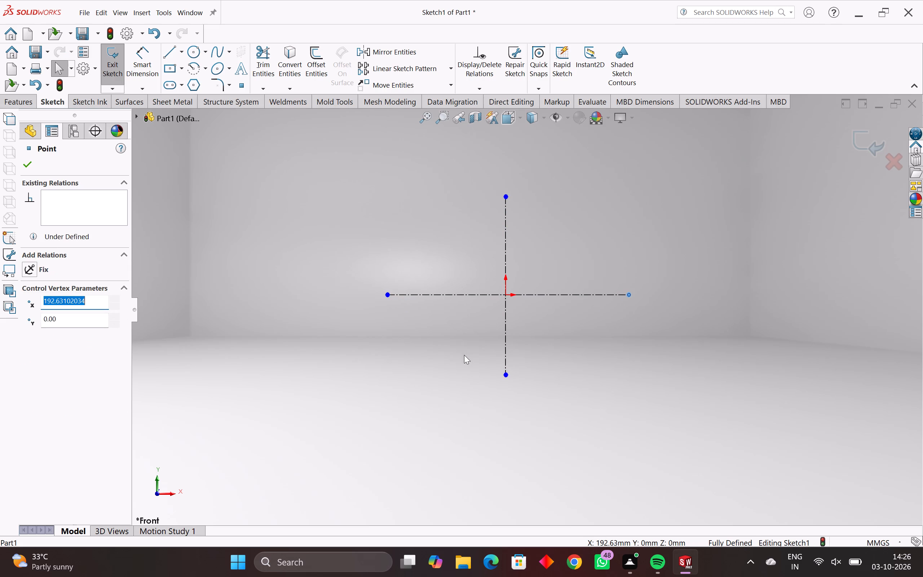
{"action": "left_click_drag", "start_coordinate": [505, 374], "coordinate": [508, 386]}
{"action": "left_click", "coordinate": [551, 262]}
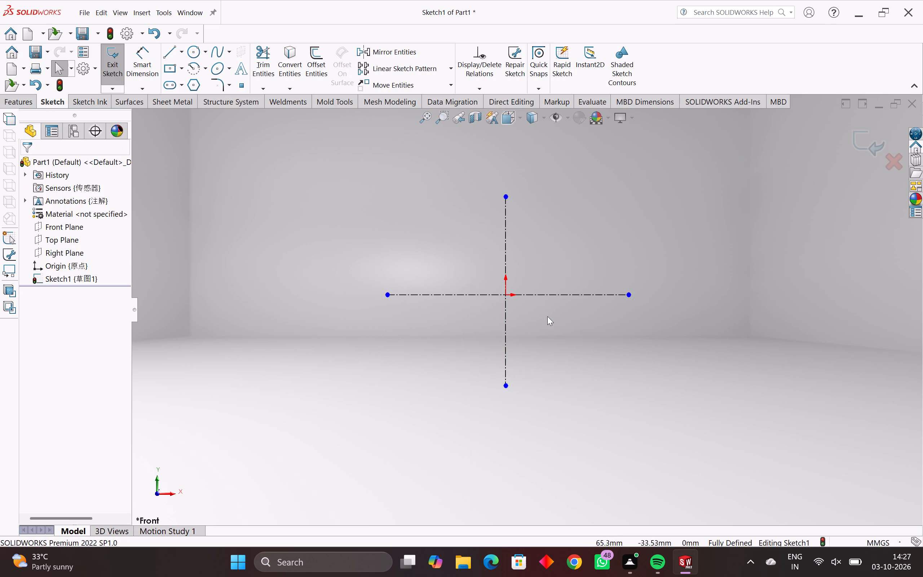
{"action": "key", "text": "Escape"}
{"action": "key", "text": "Escape"}
{"action": "key", "text": "Escape"}
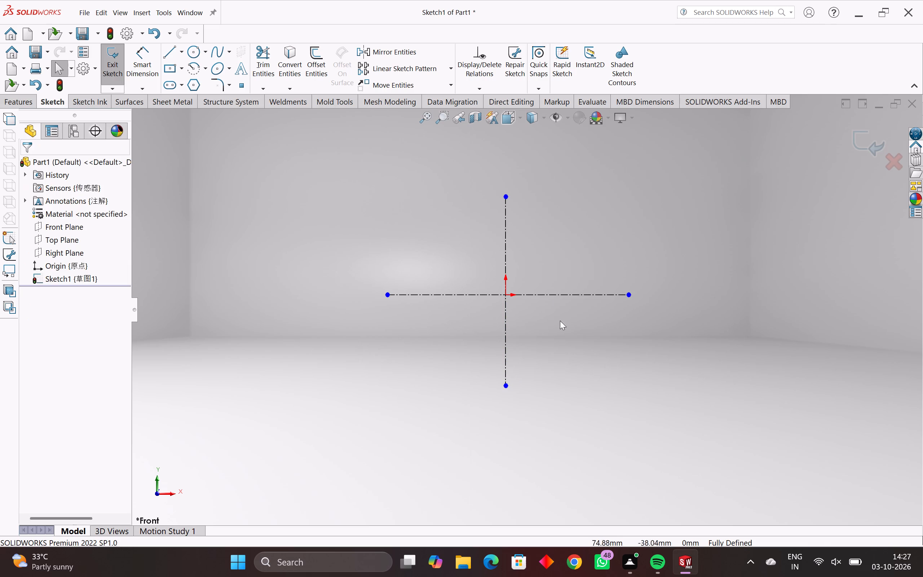
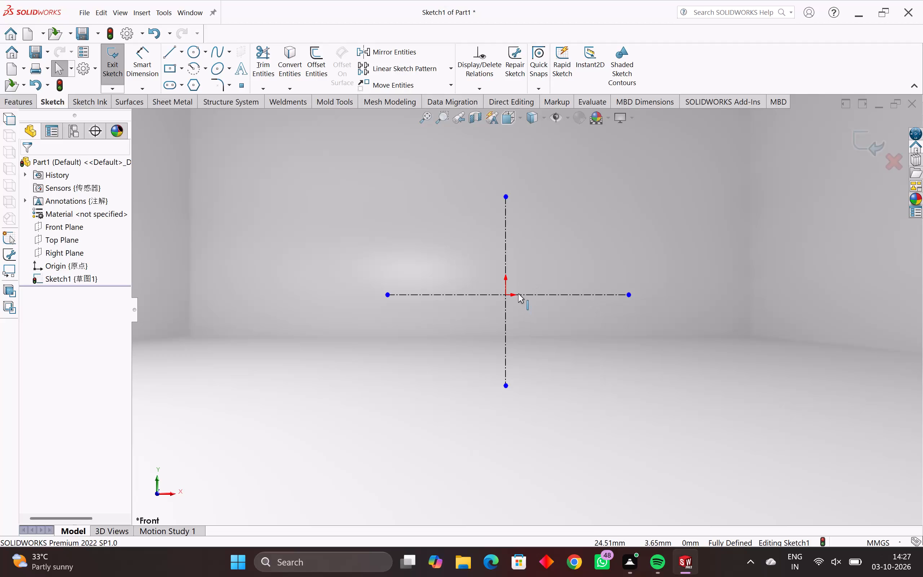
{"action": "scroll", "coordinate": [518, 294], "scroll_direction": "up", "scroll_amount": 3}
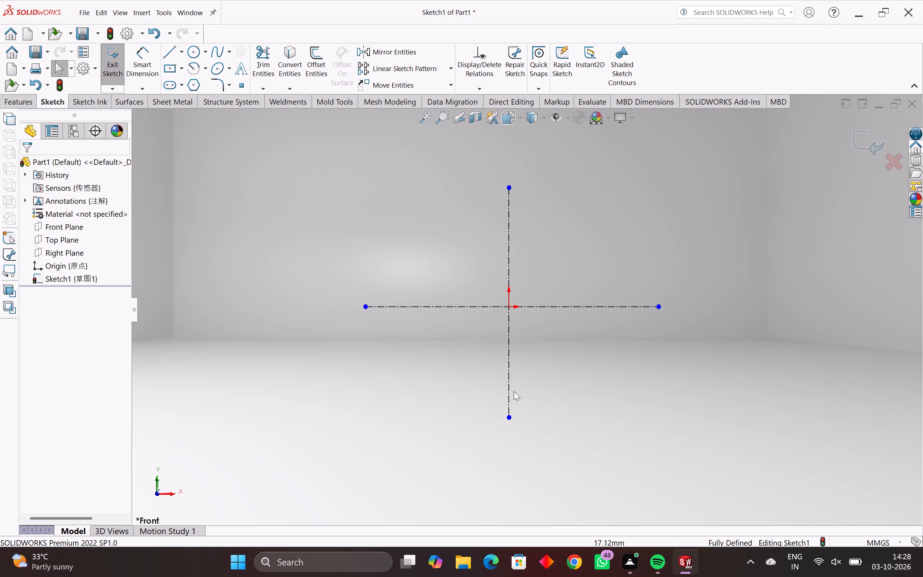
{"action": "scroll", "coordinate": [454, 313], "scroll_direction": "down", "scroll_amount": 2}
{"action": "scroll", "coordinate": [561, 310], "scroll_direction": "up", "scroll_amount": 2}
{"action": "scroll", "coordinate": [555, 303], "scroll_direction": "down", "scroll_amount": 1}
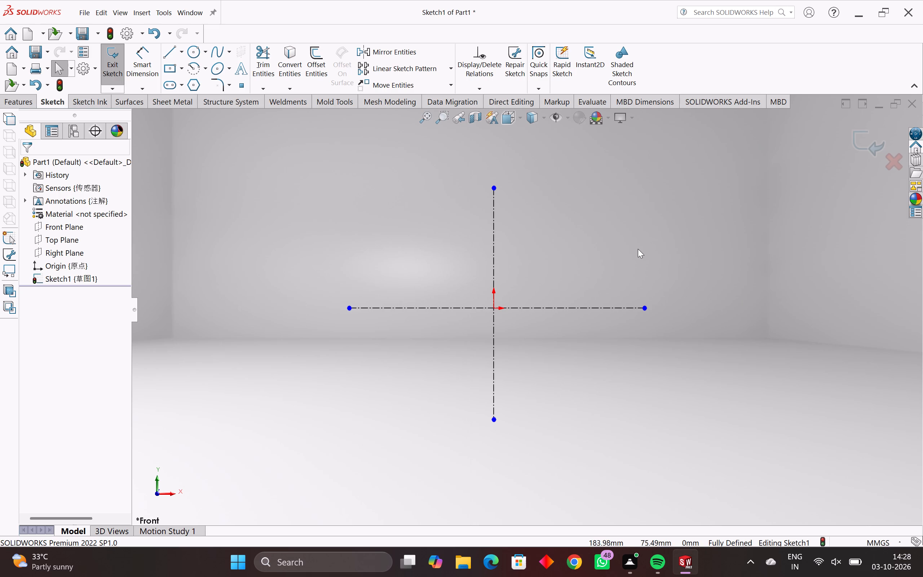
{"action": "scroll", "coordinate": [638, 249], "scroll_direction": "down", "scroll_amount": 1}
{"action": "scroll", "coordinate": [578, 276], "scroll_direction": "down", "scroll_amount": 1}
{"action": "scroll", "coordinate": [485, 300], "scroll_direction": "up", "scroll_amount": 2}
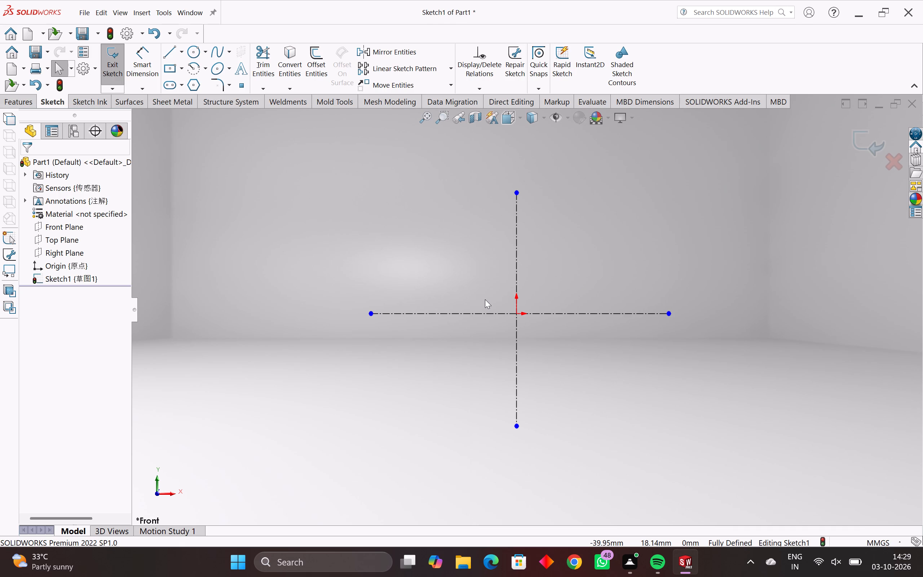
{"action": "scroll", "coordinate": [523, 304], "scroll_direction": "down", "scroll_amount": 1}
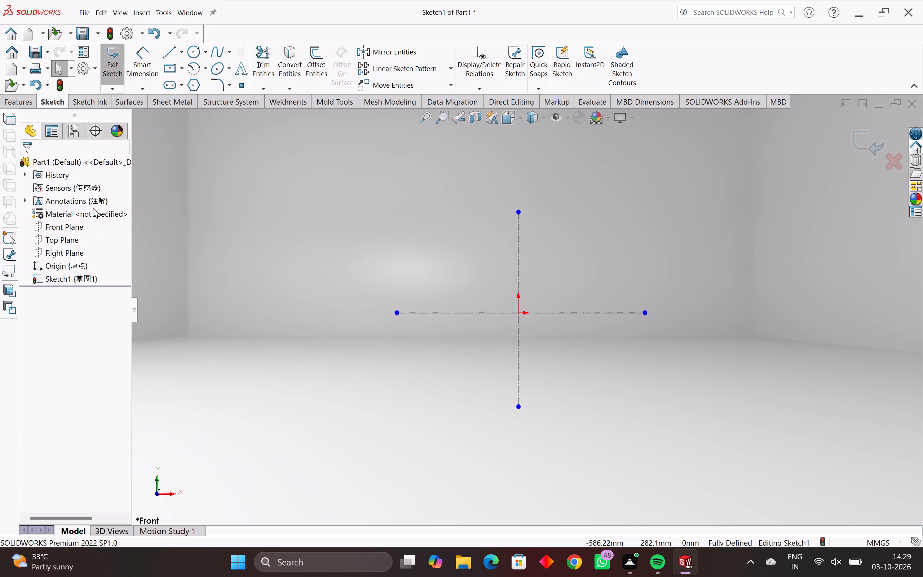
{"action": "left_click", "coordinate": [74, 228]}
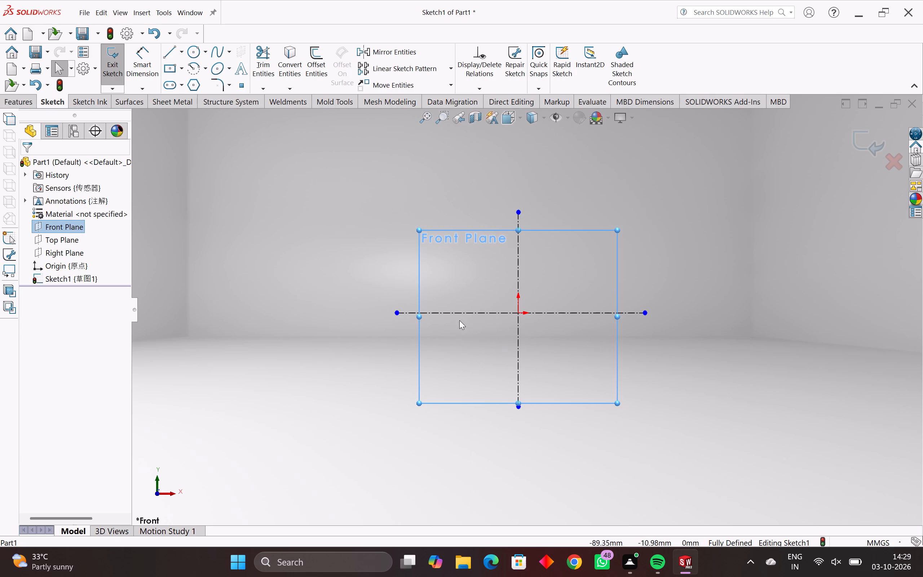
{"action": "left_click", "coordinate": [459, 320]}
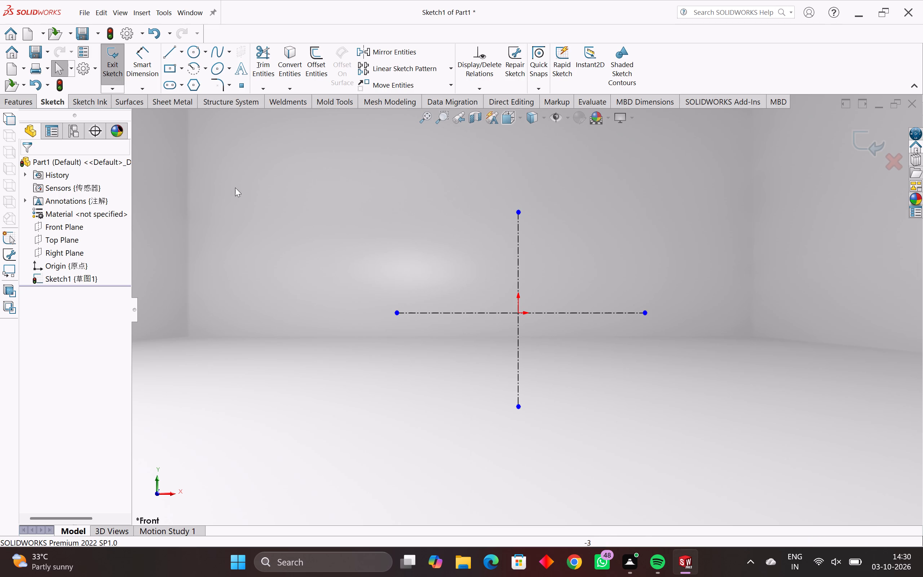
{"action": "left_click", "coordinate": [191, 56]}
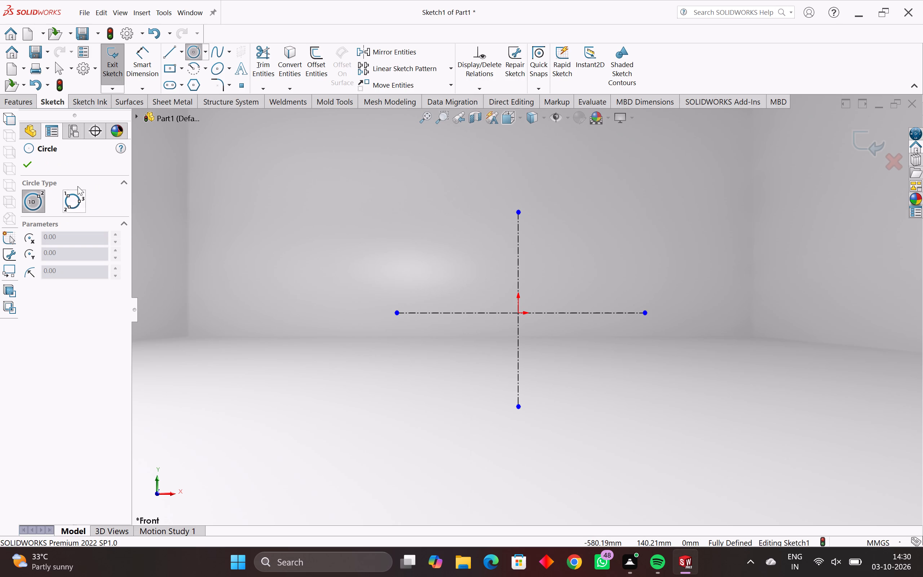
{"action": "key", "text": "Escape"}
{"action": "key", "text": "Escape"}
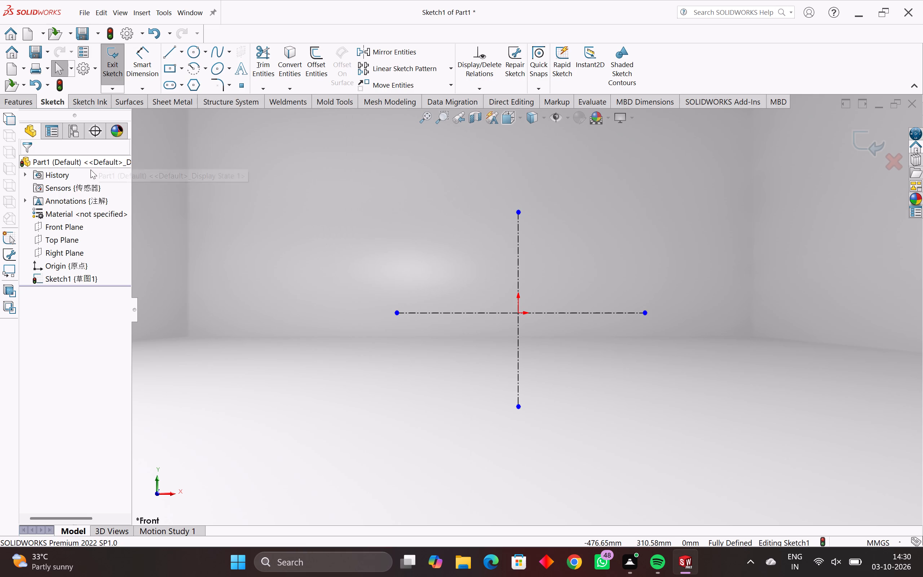
Close the centerline sketch and start a new sketch on the Top Plane.
{"action": "left_click", "coordinate": [66, 247]}
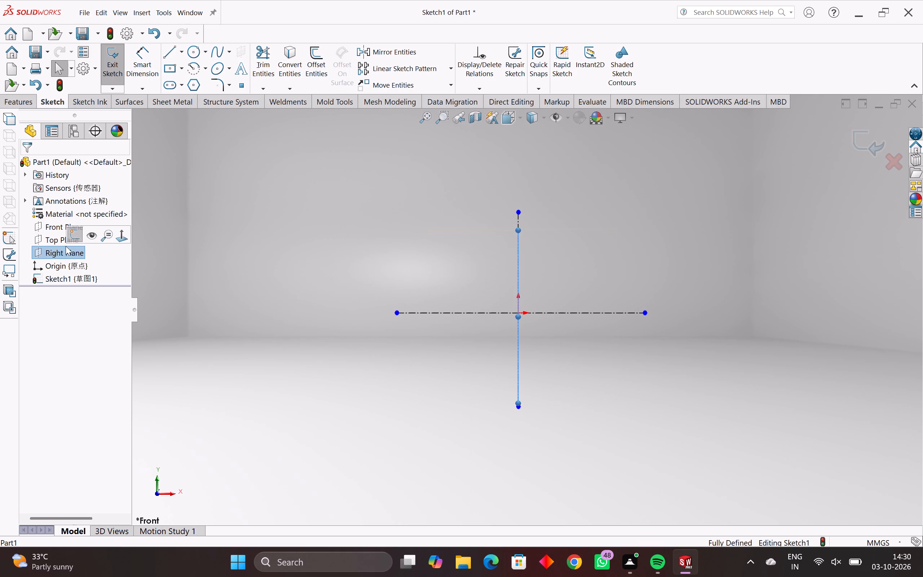
{"action": "left_click", "coordinate": [63, 240]}
{"action": "left_click", "coordinate": [74, 232]}
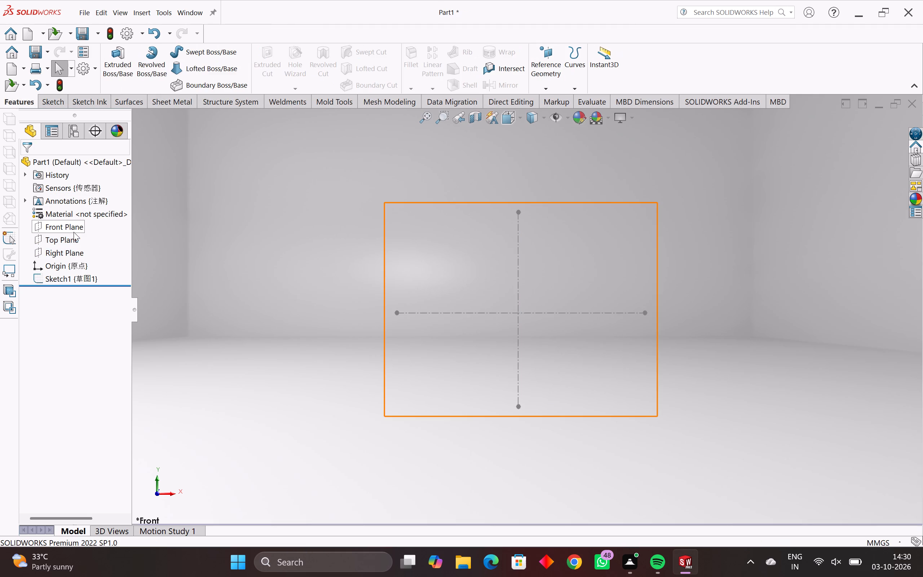
{"action": "left_click", "coordinate": [60, 242]}
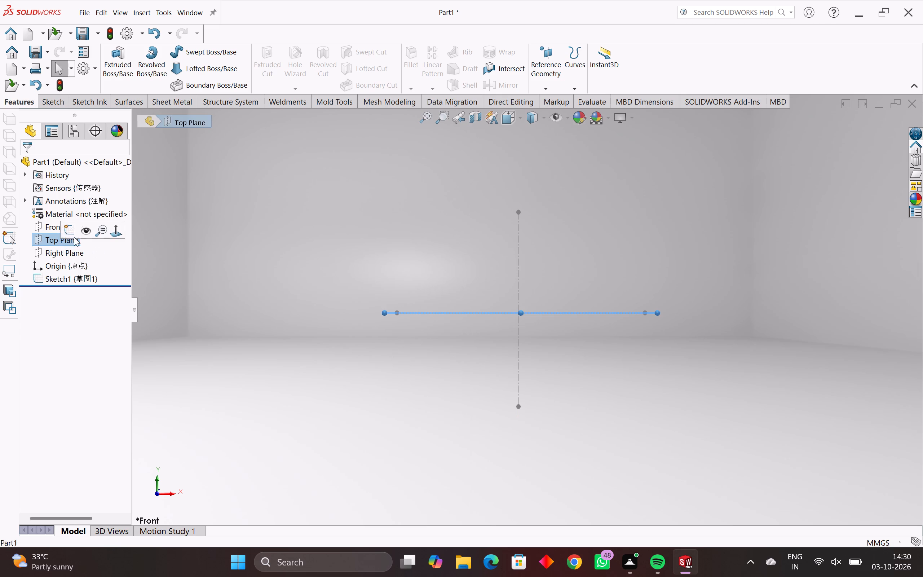
{"action": "left_click", "coordinate": [72, 233]}
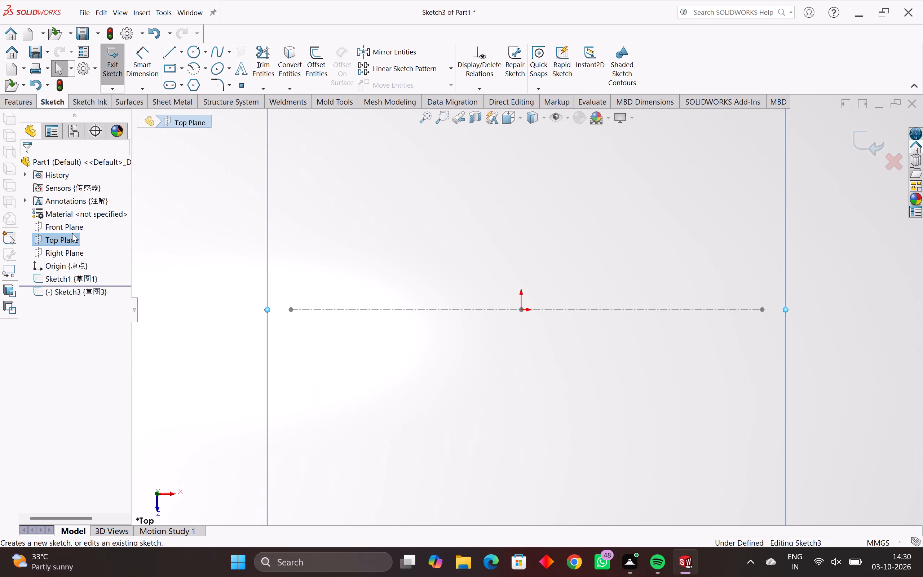
{"action": "key", "text": "Escape"}
{"action": "key", "text": "Escape"}
{"action": "key", "text": "Escape"}
{"action": "scroll", "coordinate": [478, 335], "scroll_direction": "up", "scroll_amount": 1}
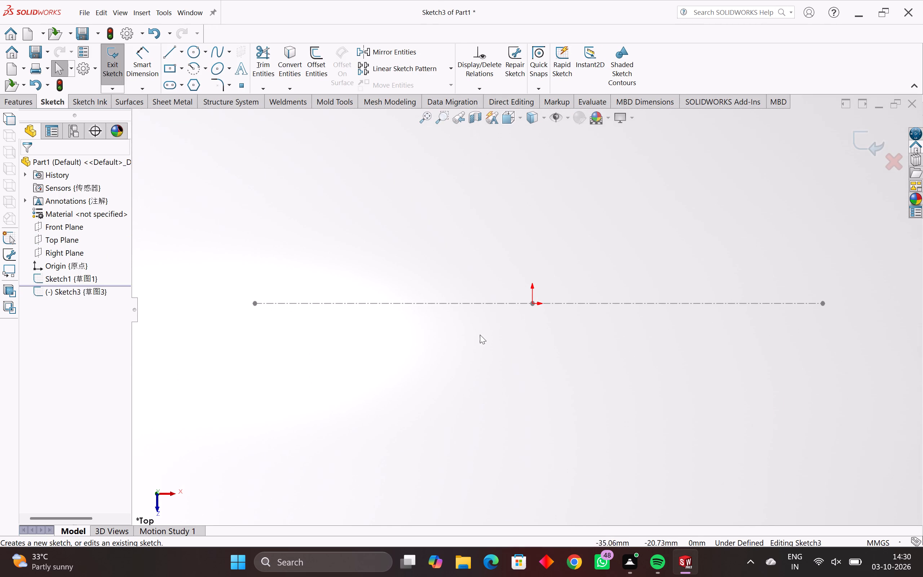
{"action": "scroll", "coordinate": [533, 325], "scroll_direction": "down", "scroll_amount": 1}
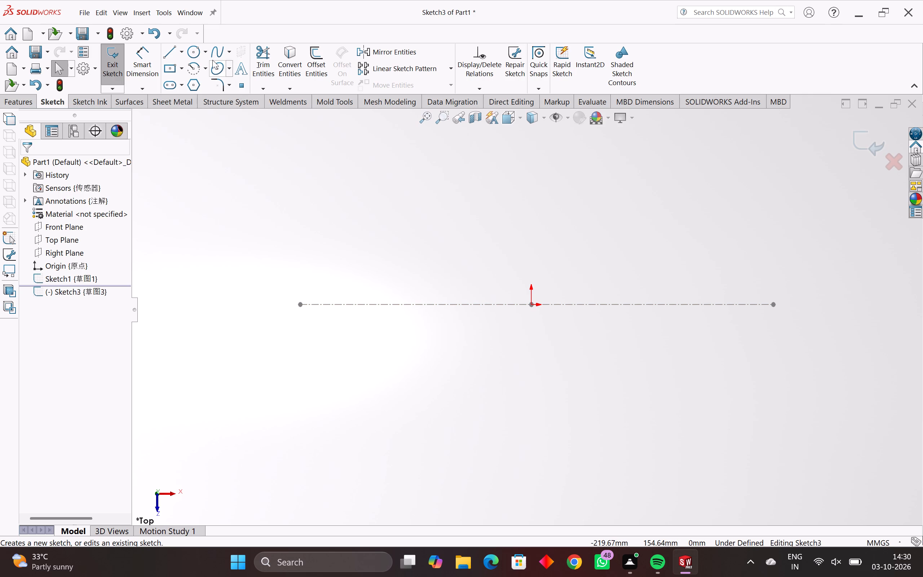
Draw two concentric circles centred on the origin with radii of about 51 mm and 24 mm.
{"action": "left_click", "coordinate": [192, 52]}
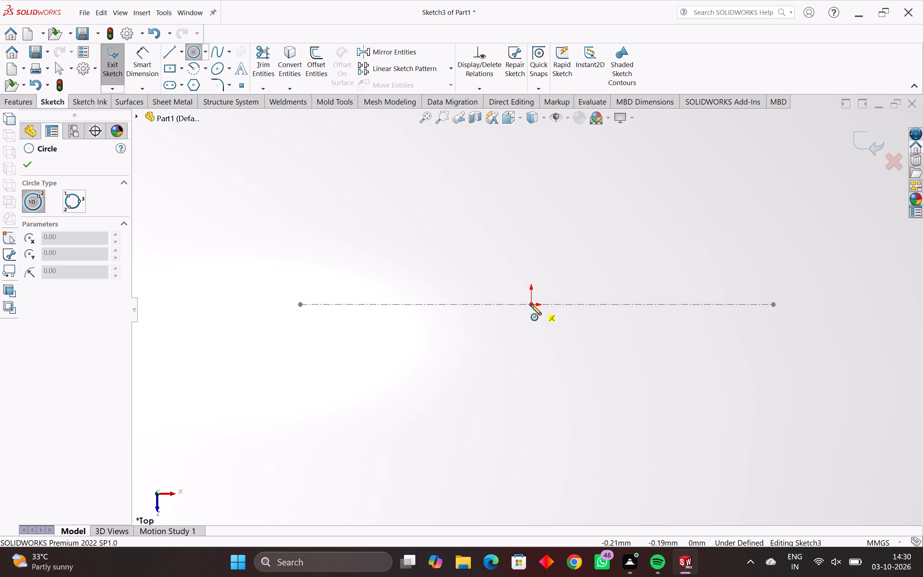
{"action": "left_click", "coordinate": [531, 305]}
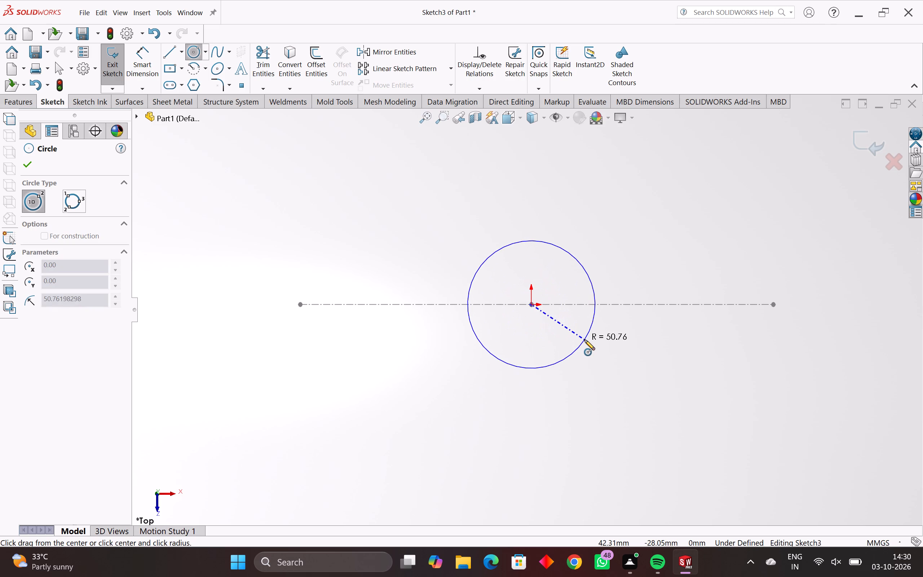
{"action": "left_click", "coordinate": [584, 340]}
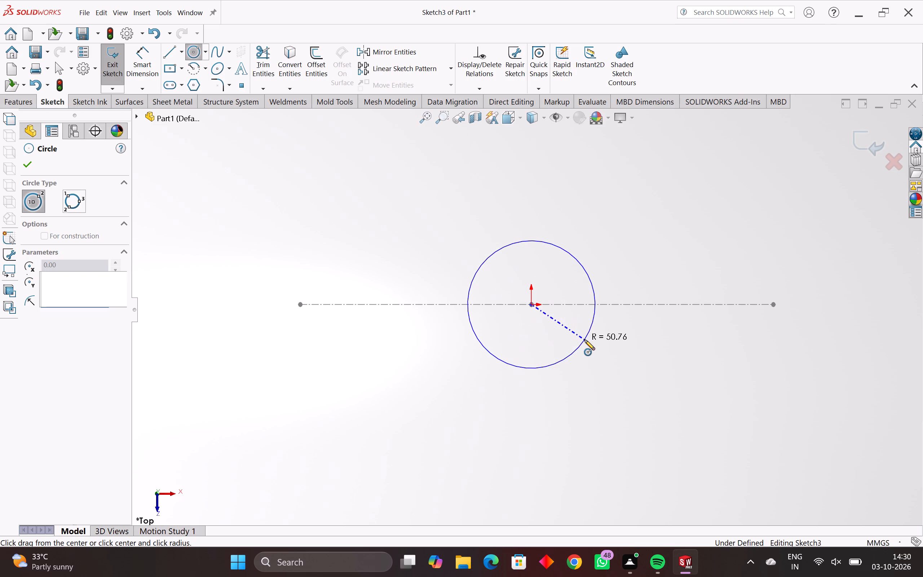
{"action": "middle_click_drag", "start_coordinate": [577, 370], "coordinate": [568, 267]}
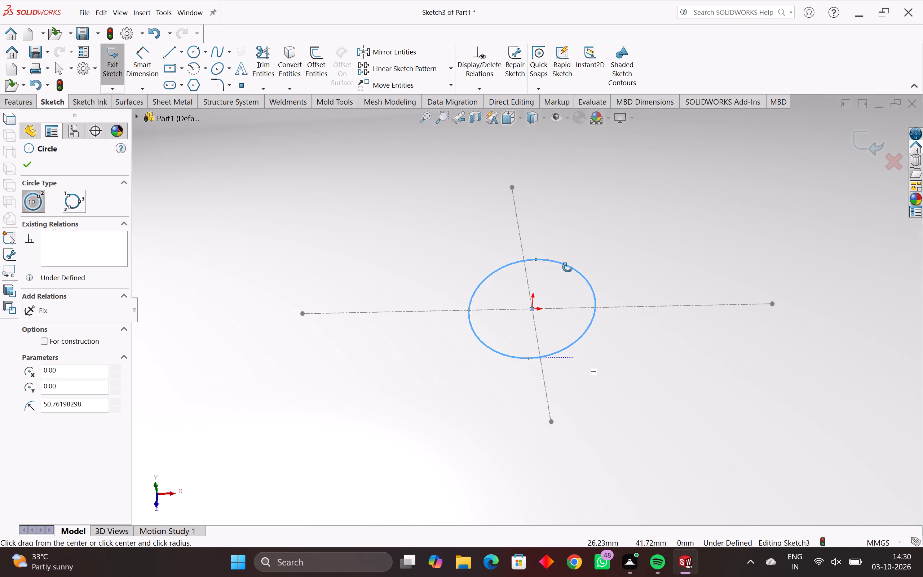
{"action": "middle_click_drag", "start_coordinate": [568, 267], "coordinate": [587, 266]}
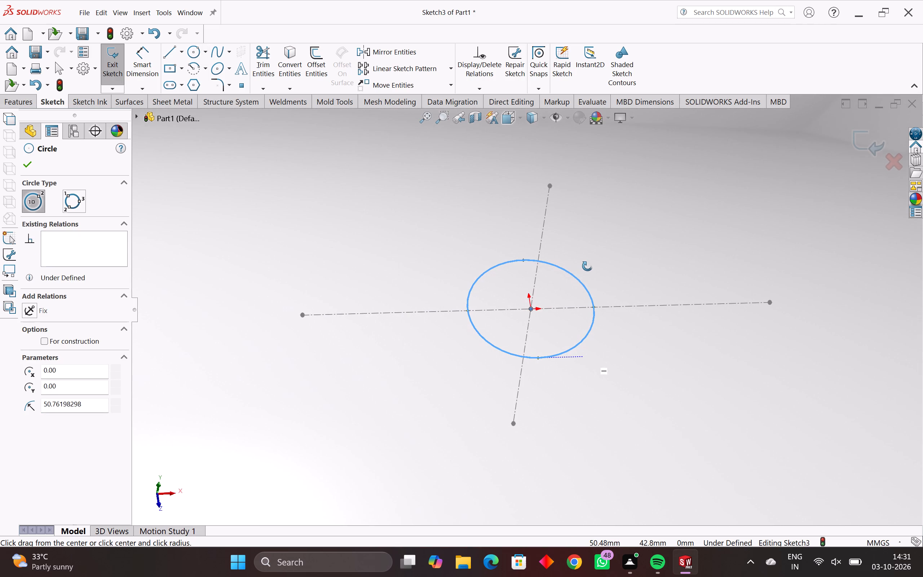
{"action": "middle_click_drag", "start_coordinate": [587, 266], "coordinate": [582, 411]}
{"action": "middle_click_drag", "start_coordinate": [547, 323], "coordinate": [556, 299]}
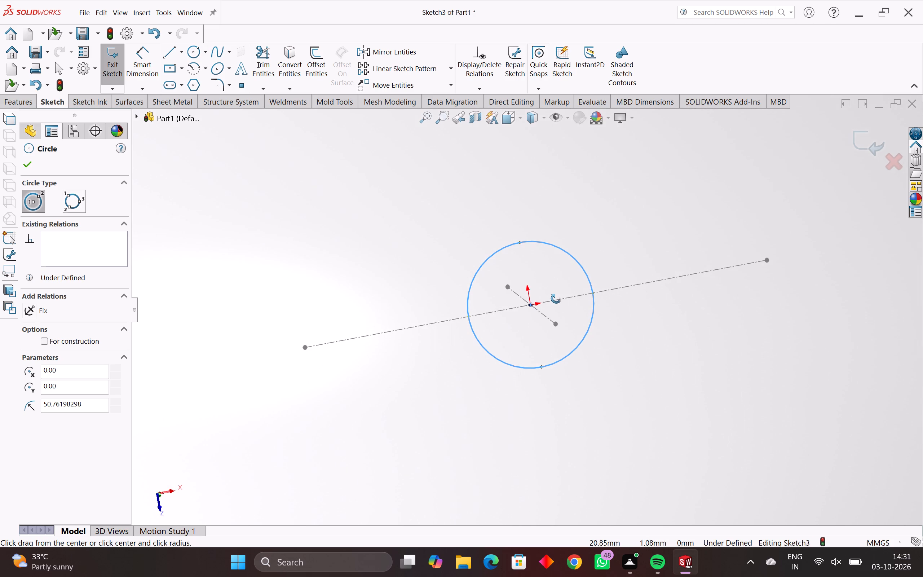
{"action": "middle_click_drag", "start_coordinate": [556, 299], "coordinate": [546, 281]}
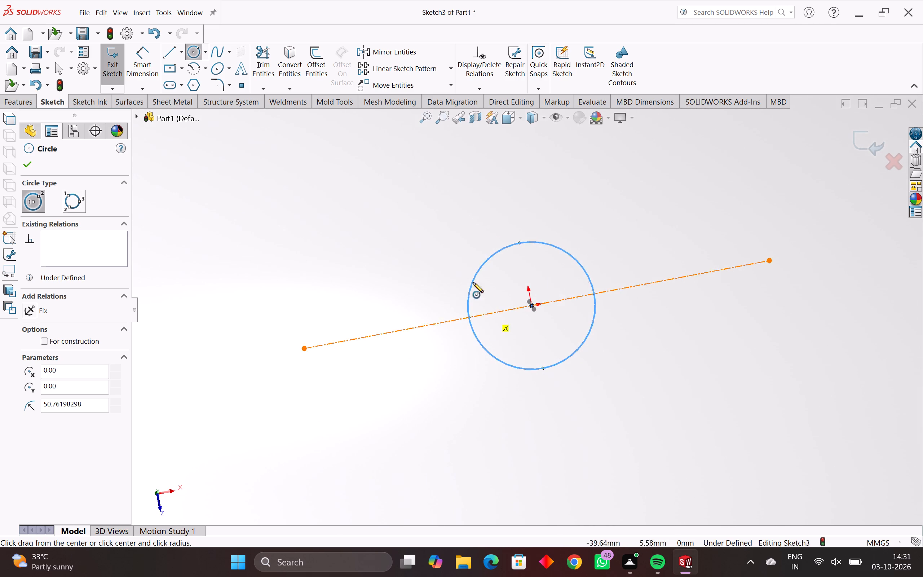
{"action": "left_click", "coordinate": [531, 305]}
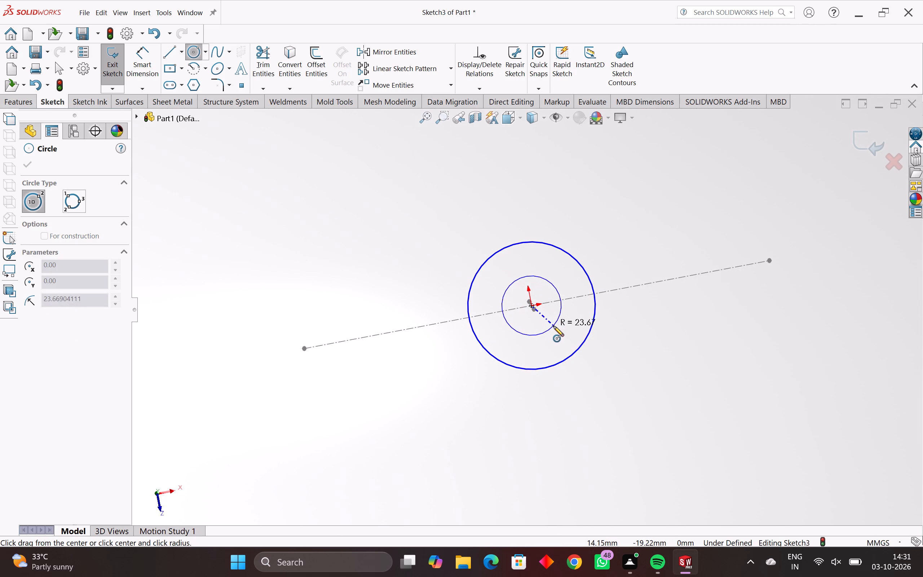
{"action": "left_click", "coordinate": [553, 326]}
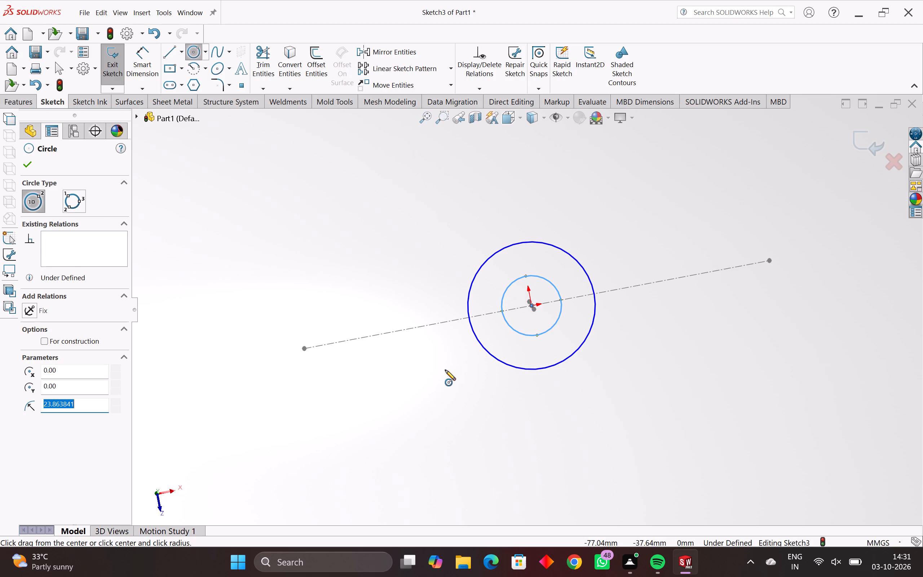
{"action": "key", "text": "Escape"}
{"action": "key", "text": "Escape"}
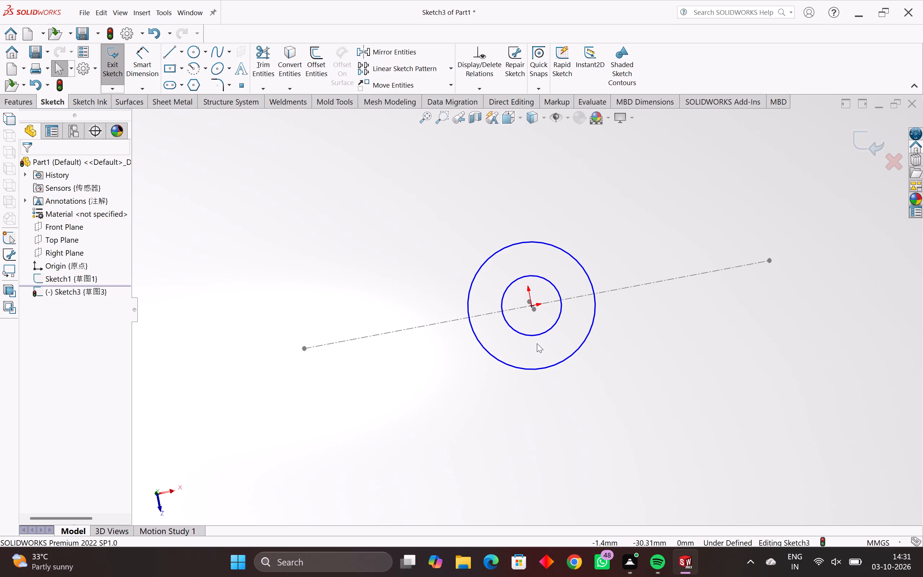
Dimension the outer circle to a 60 mm diameter and the inner circle to a 30 mm diameter.
{"action": "middle_click_drag", "start_coordinate": [566, 334], "coordinate": [558, 300]}
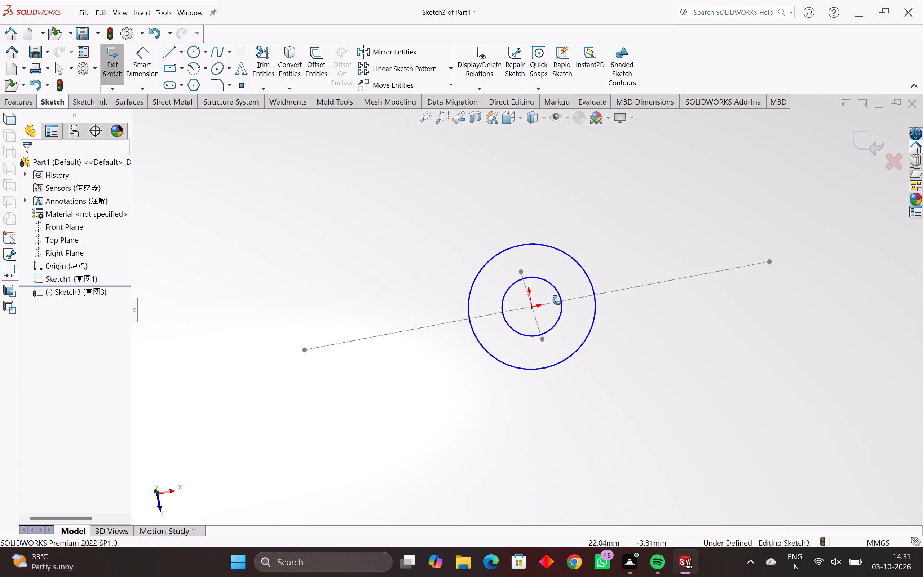
{"action": "middle_click_drag", "start_coordinate": [558, 300], "coordinate": [583, 295]}
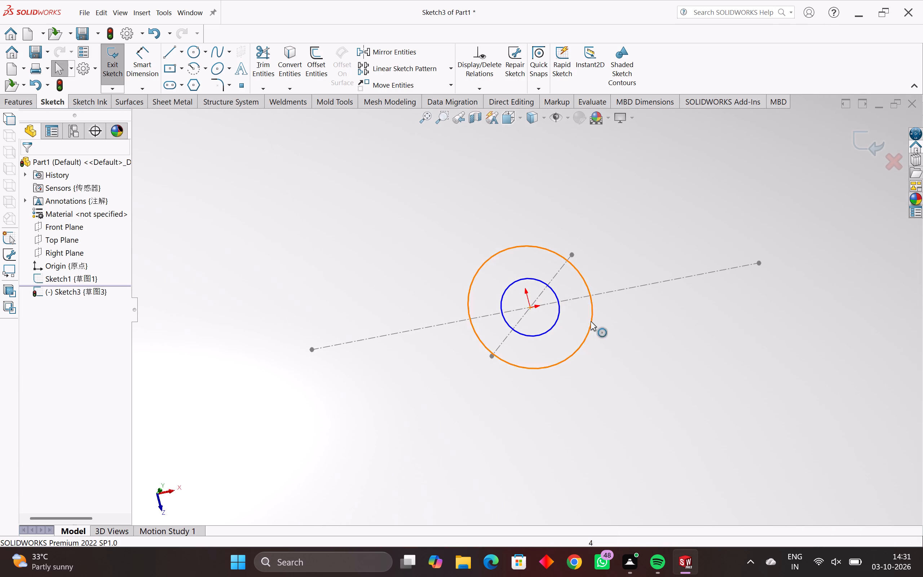
{"action": "middle_click_drag", "start_coordinate": [598, 354], "coordinate": [551, 336]}
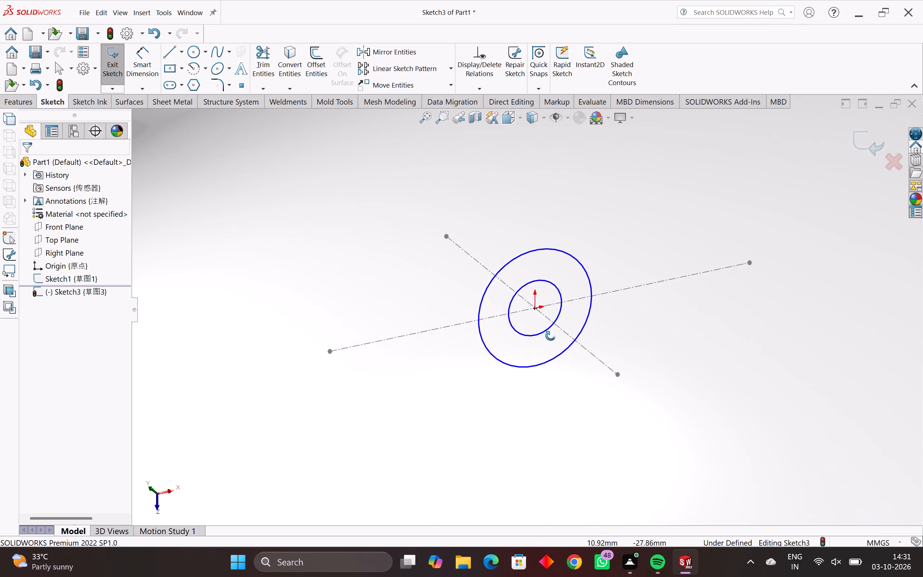
{"action": "middle_click_drag", "start_coordinate": [551, 336], "coordinate": [570, 330]}
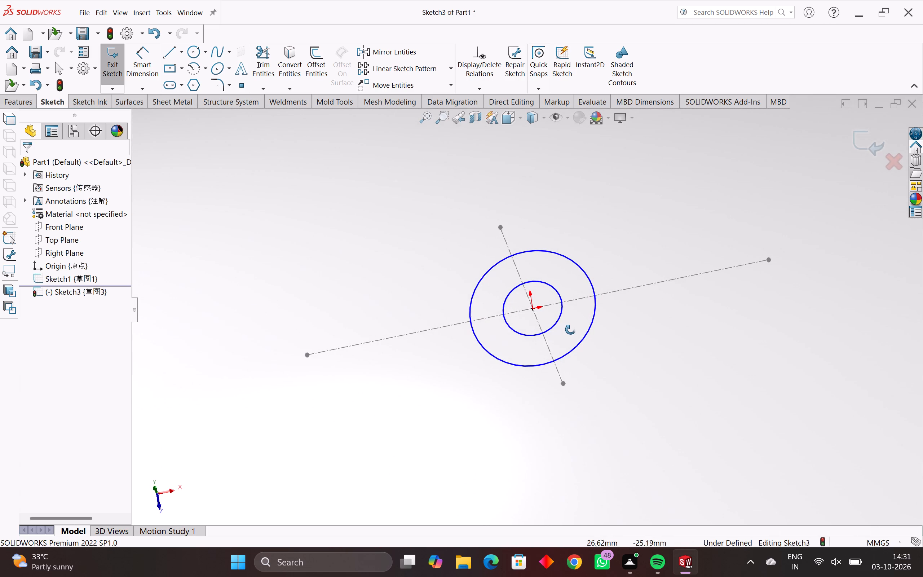
{"action": "middle_click_drag", "start_coordinate": [570, 330], "coordinate": [582, 328]}
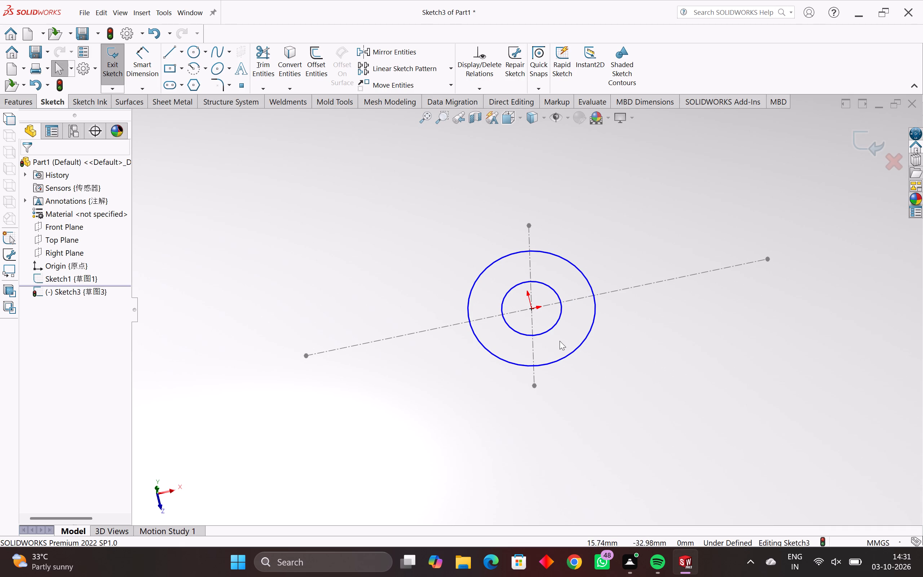
{"action": "left_click", "coordinate": [142, 45]}
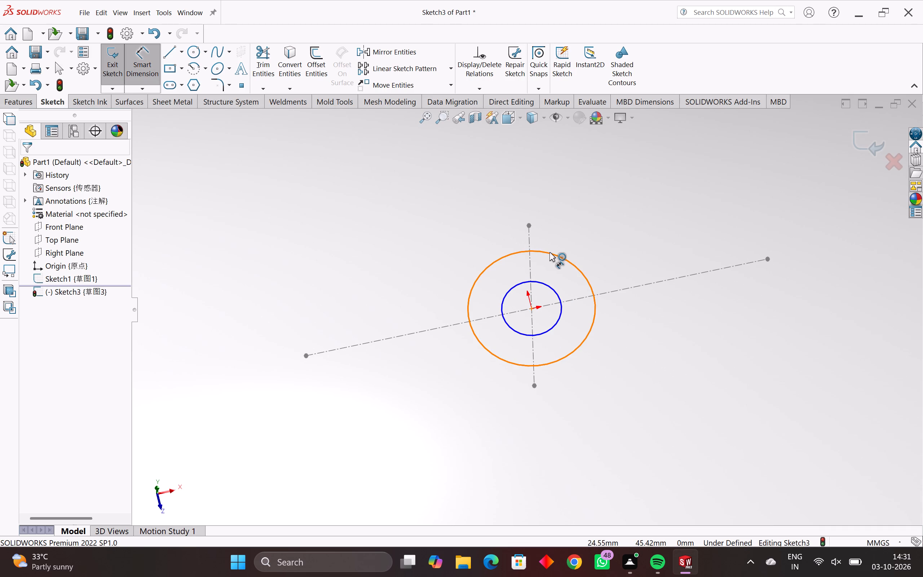
{"action": "left_click", "coordinate": [549, 252]}
{"action": "left_click", "coordinate": [458, 185]}
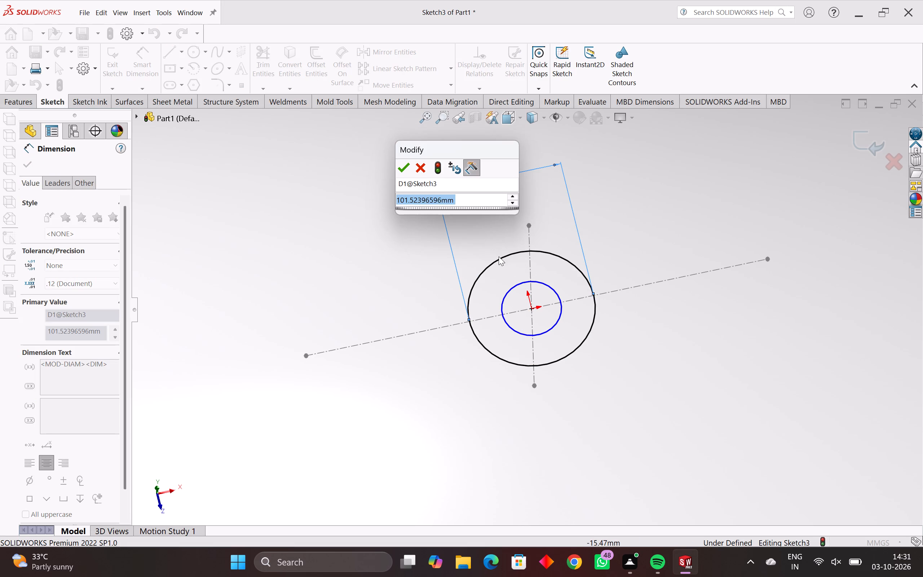
{"action": "type", "text": "60"}
{"action": "key", "text": "Return"}
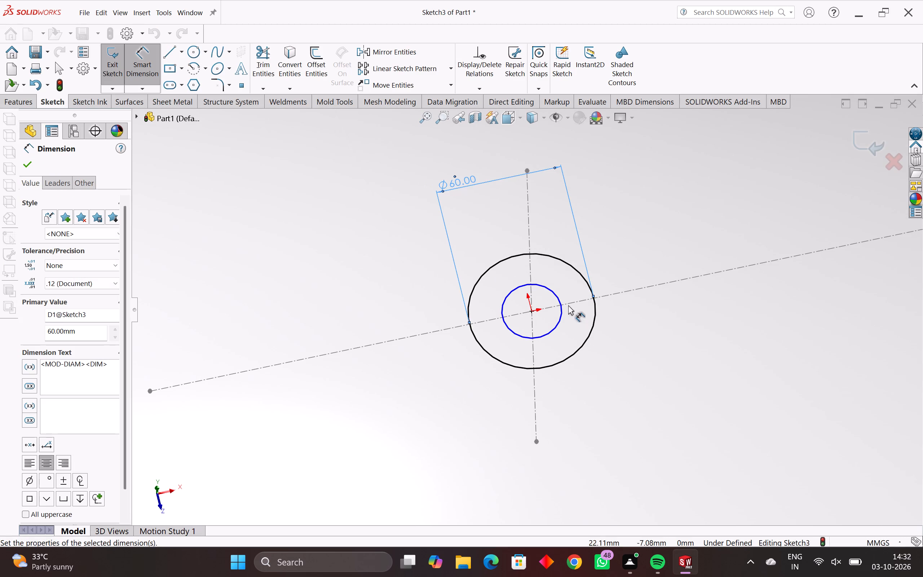
{"action": "left_click", "coordinate": [552, 290]}
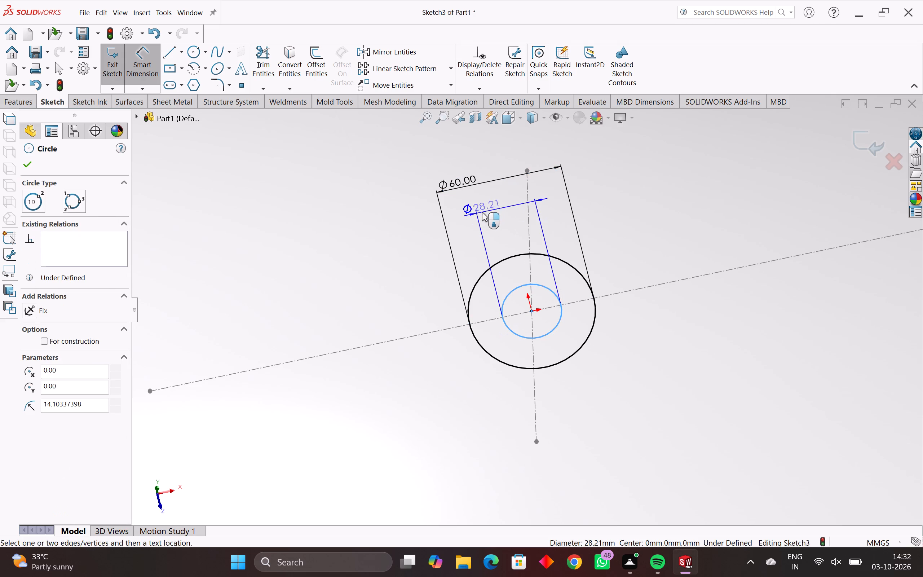
{"action": "left_click", "coordinate": [482, 212]}
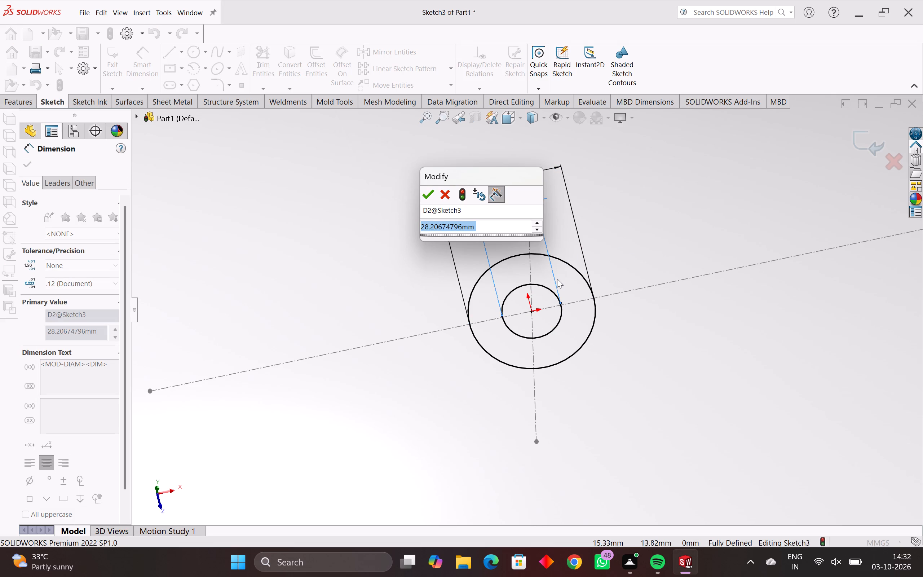
{"action": "type", "text": "30"}
{"action": "key", "text": "Return"}
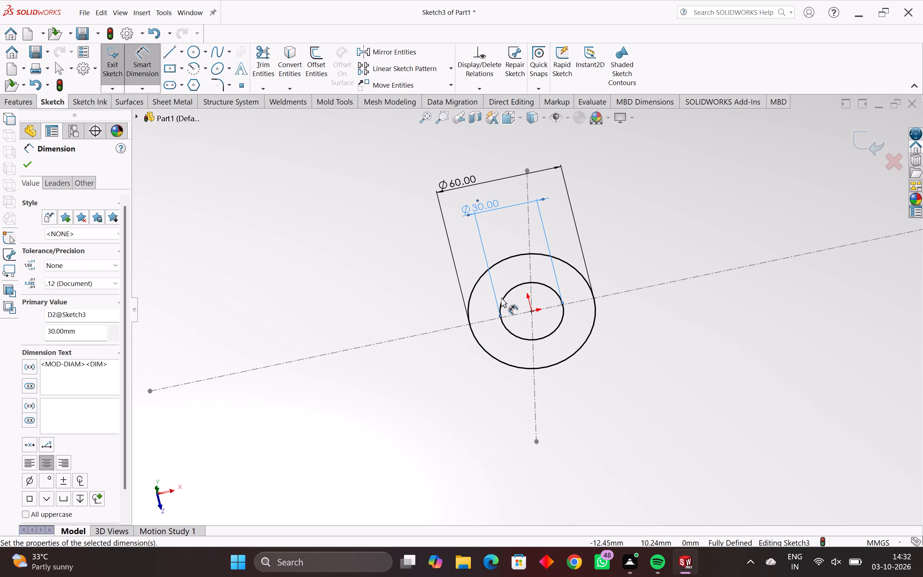
Finish dimensioning and close the sketch of the two concentric circles.
{"action": "left_click", "coordinate": [151, 60]}
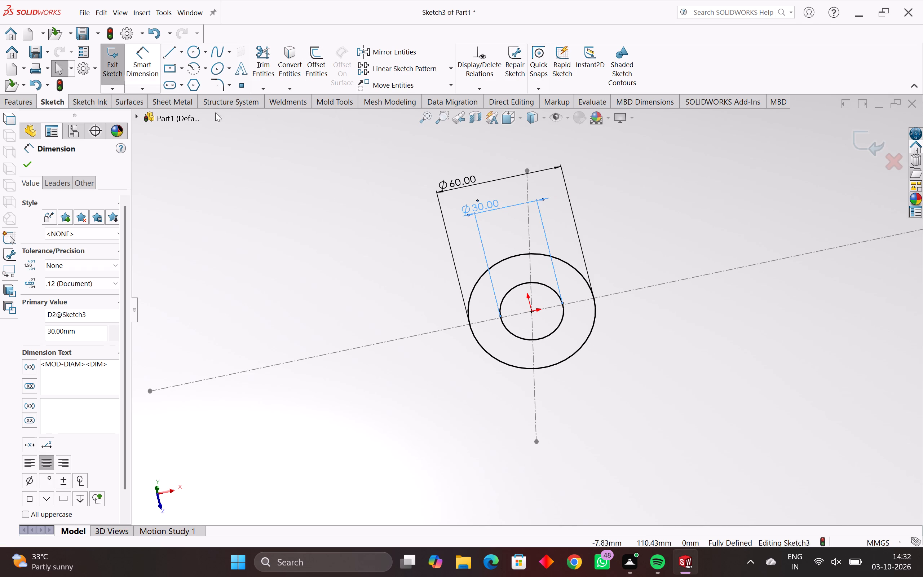
{"action": "left_click", "coordinate": [778, 259]}
{"action": "left_click", "coordinate": [683, 369]}
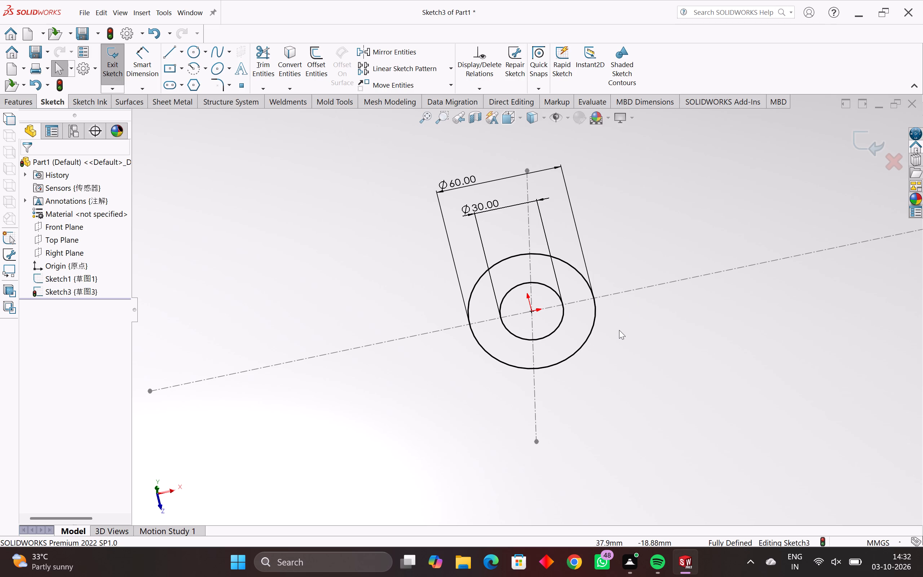
{"action": "middle_click_drag", "start_coordinate": [628, 329], "coordinate": [638, 401]}
{"action": "scroll", "coordinate": [642, 313], "scroll_direction": "down", "scroll_amount": 3}
{"action": "middle_click_drag", "start_coordinate": [599, 284], "coordinate": [589, 330]}
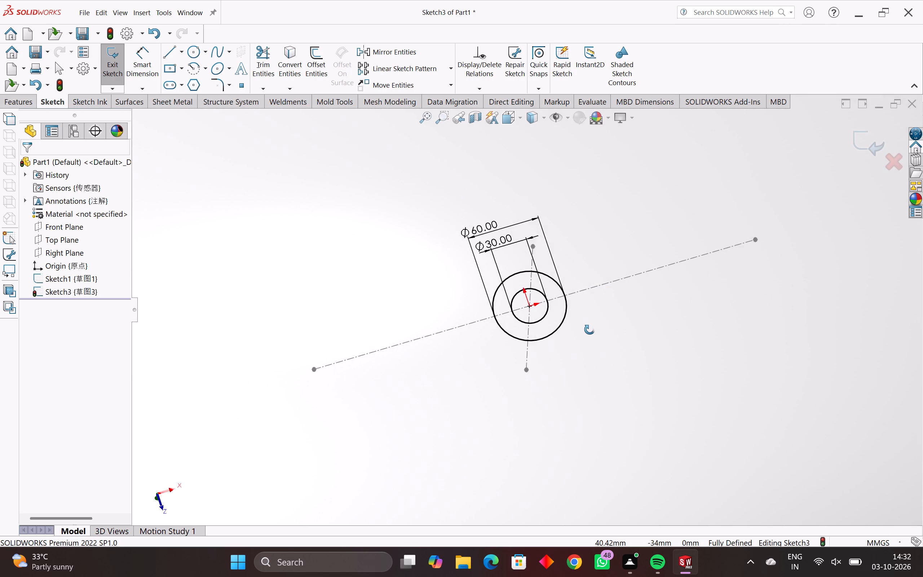
{"action": "middle_click_drag", "start_coordinate": [589, 330], "coordinate": [655, 311]}
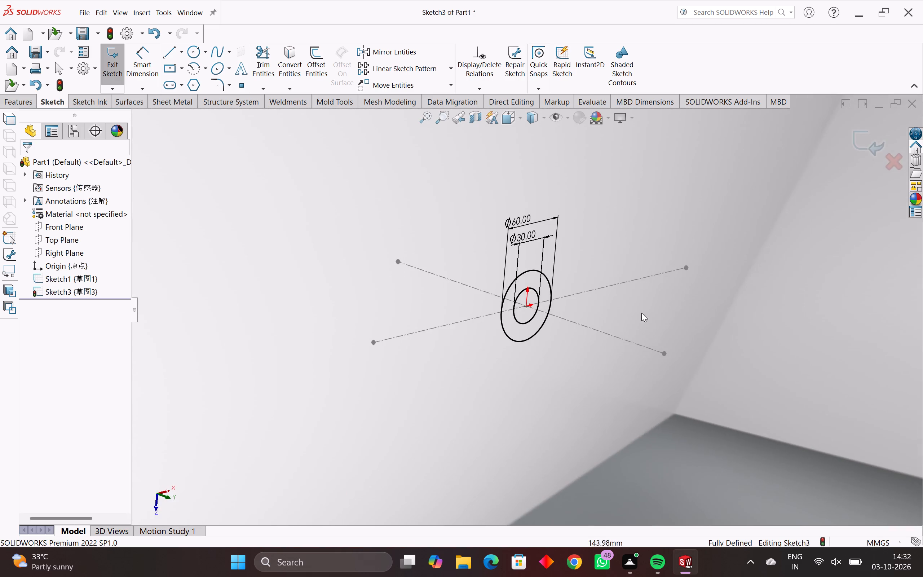
{"action": "middle_click_drag", "start_coordinate": [634, 313], "coordinate": [574, 270]}
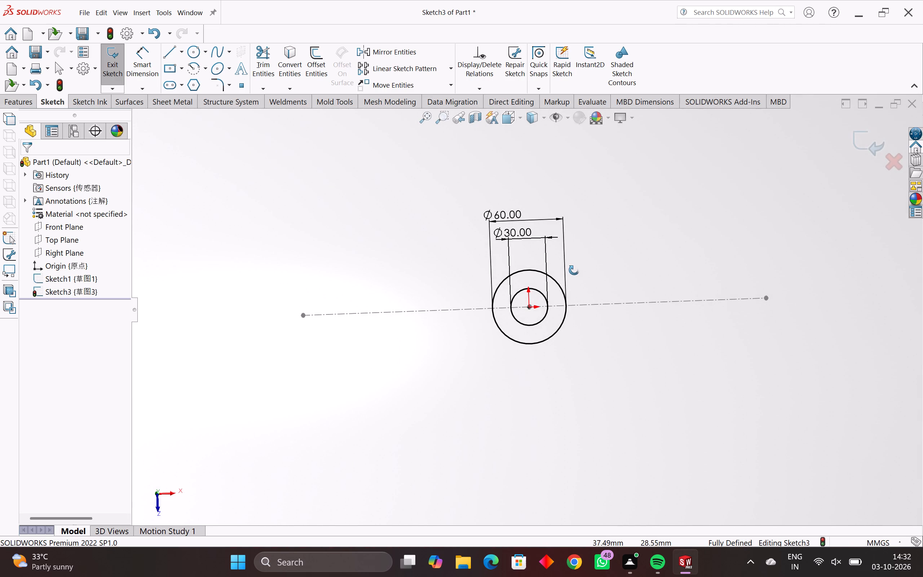
{"action": "middle_click_drag", "start_coordinate": [574, 270], "coordinate": [575, 270]}
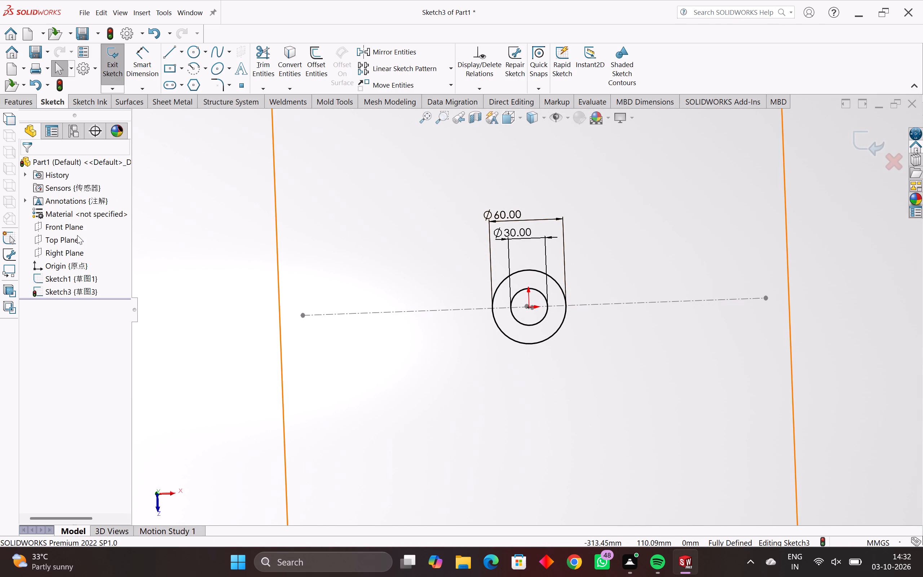
{"action": "left_click", "coordinate": [77, 235]}
{"action": "left_click", "coordinate": [81, 220]}
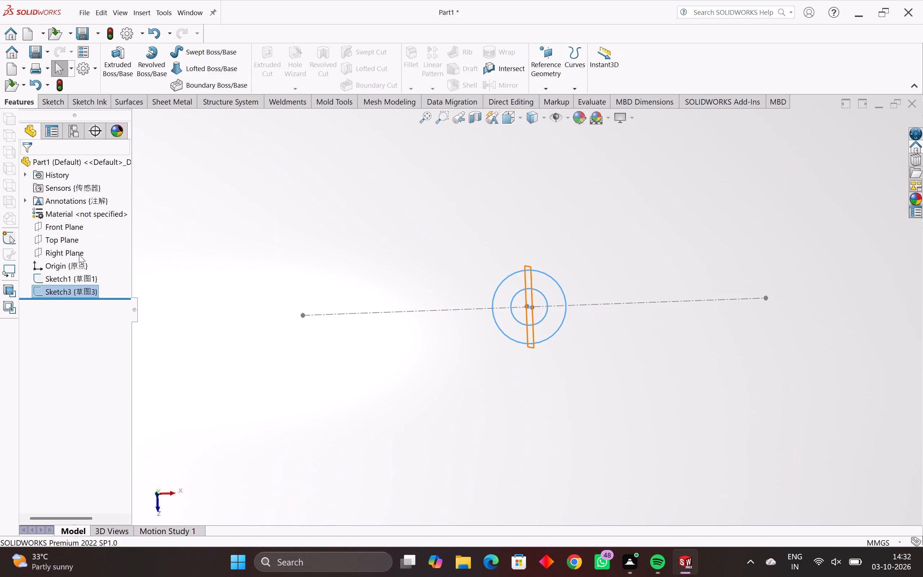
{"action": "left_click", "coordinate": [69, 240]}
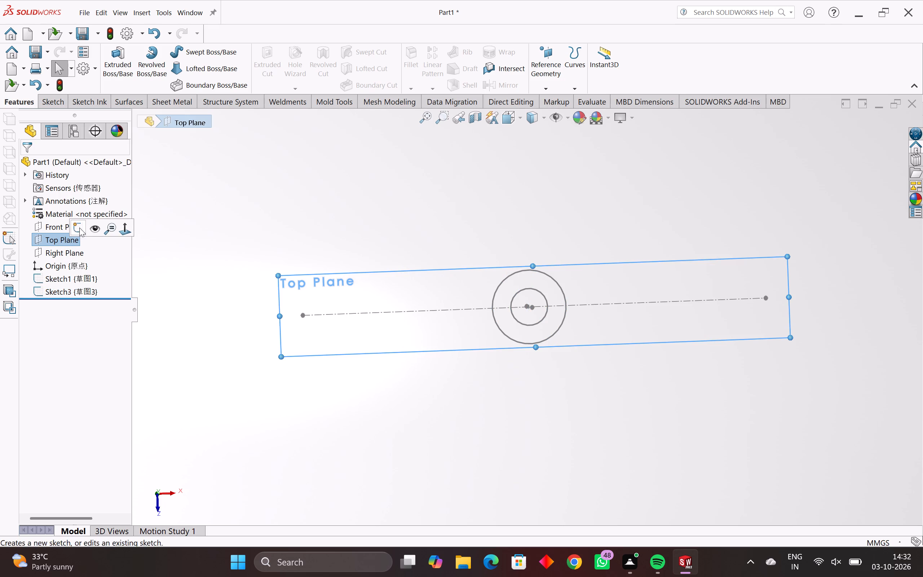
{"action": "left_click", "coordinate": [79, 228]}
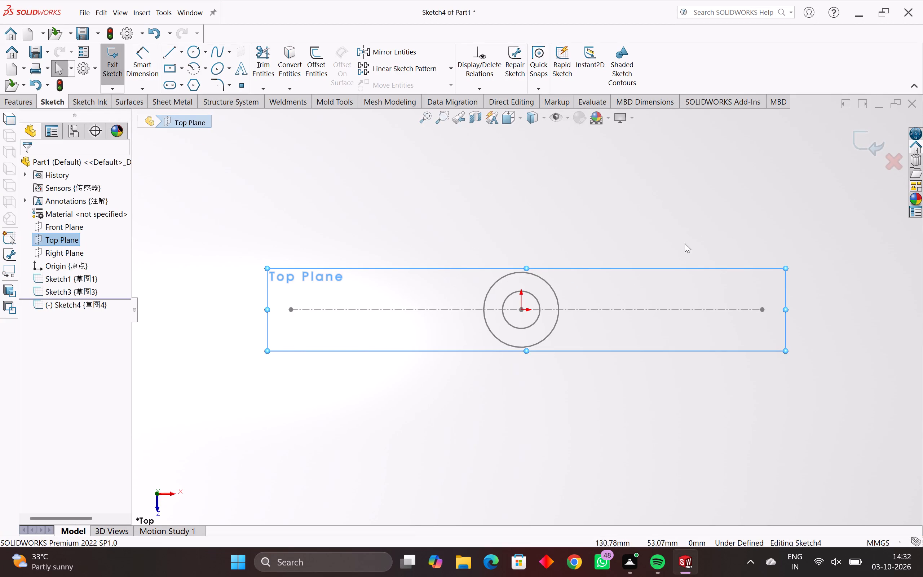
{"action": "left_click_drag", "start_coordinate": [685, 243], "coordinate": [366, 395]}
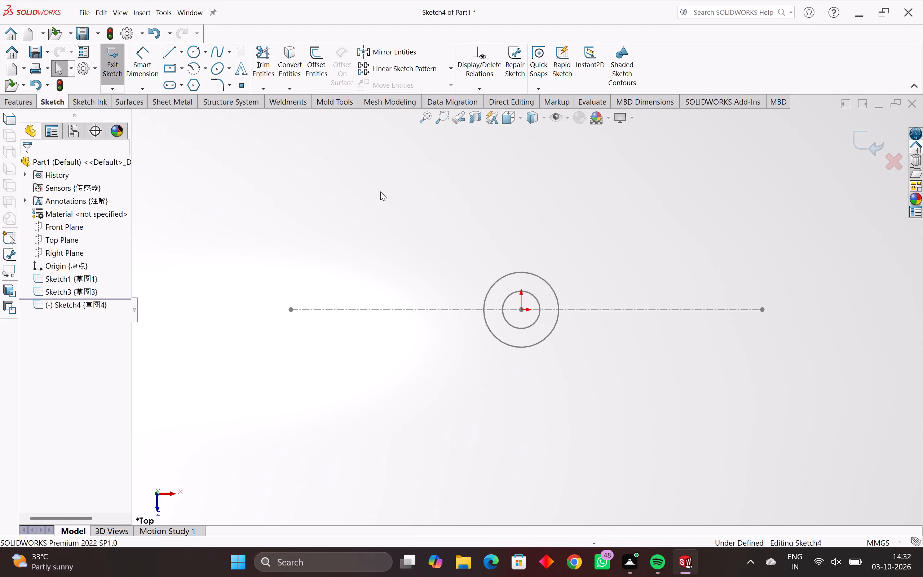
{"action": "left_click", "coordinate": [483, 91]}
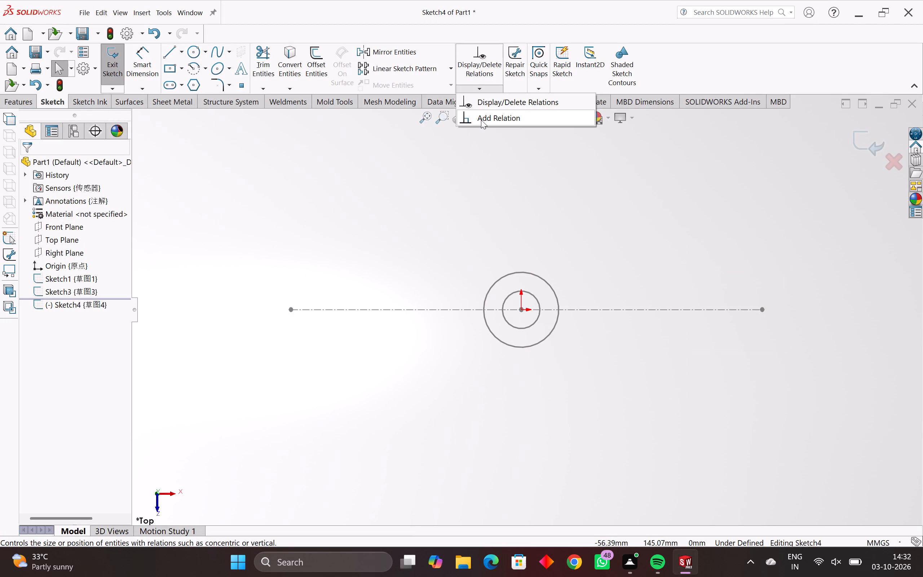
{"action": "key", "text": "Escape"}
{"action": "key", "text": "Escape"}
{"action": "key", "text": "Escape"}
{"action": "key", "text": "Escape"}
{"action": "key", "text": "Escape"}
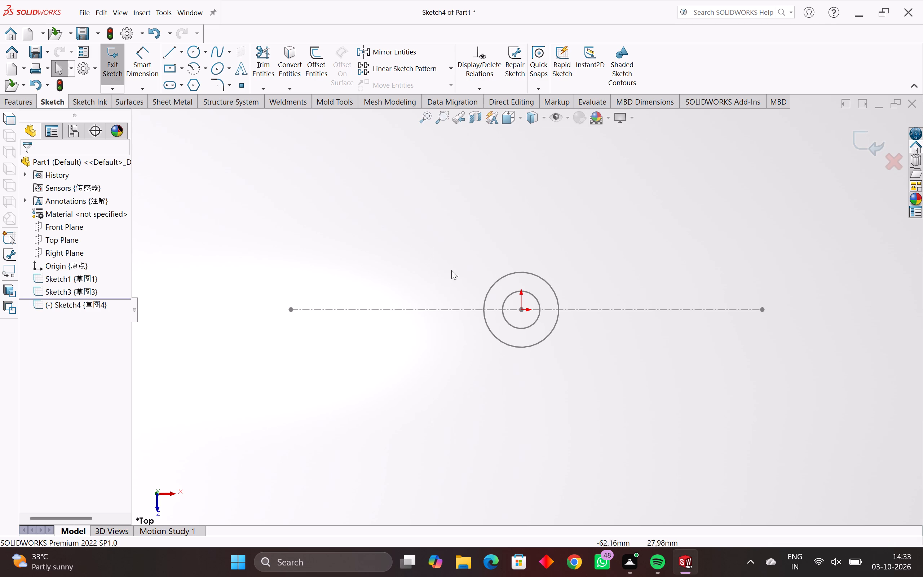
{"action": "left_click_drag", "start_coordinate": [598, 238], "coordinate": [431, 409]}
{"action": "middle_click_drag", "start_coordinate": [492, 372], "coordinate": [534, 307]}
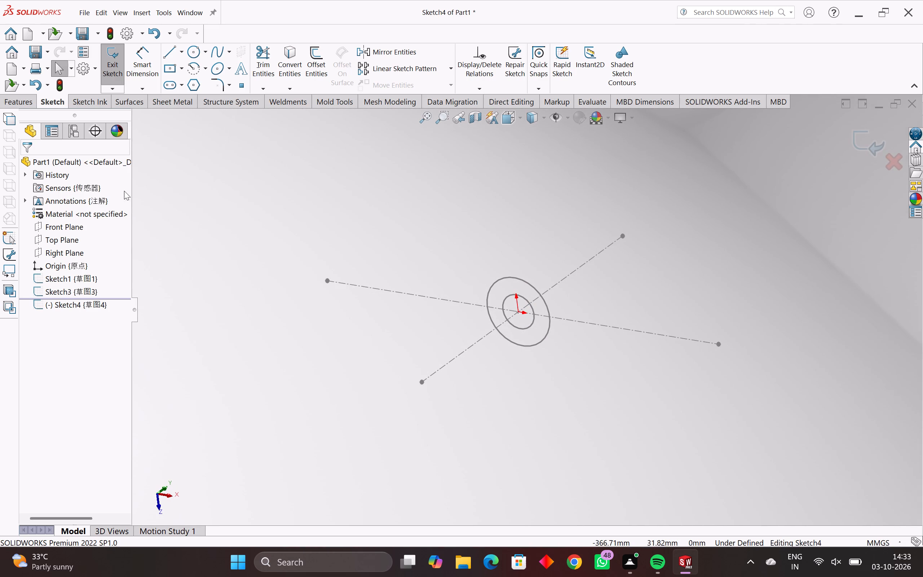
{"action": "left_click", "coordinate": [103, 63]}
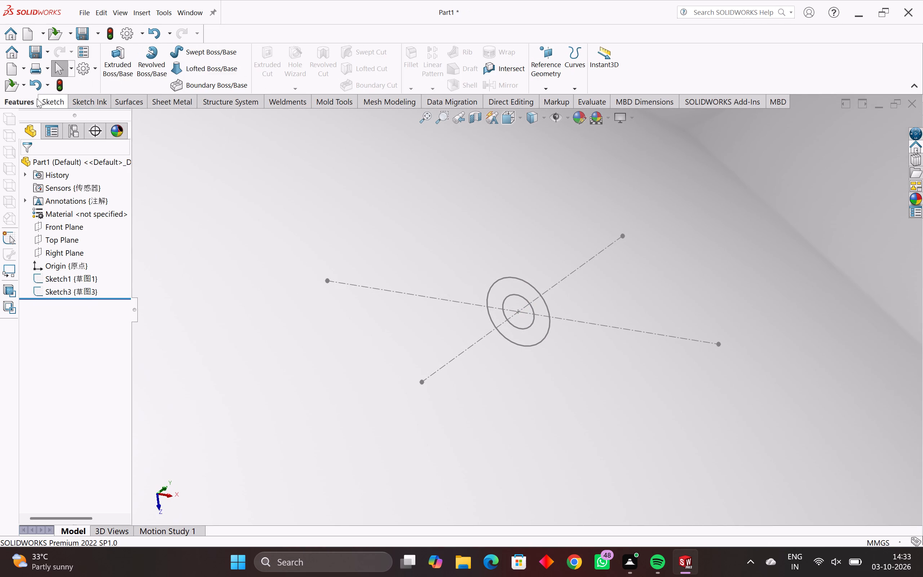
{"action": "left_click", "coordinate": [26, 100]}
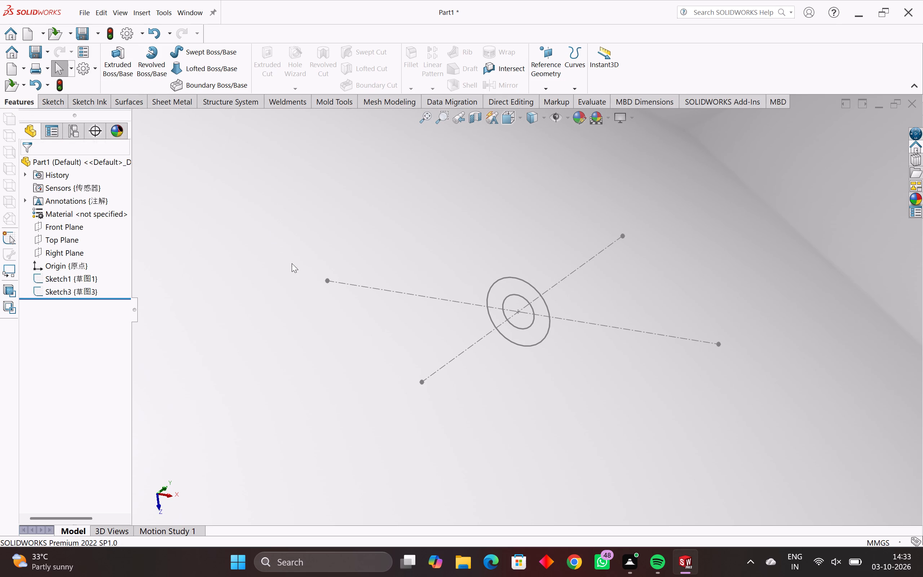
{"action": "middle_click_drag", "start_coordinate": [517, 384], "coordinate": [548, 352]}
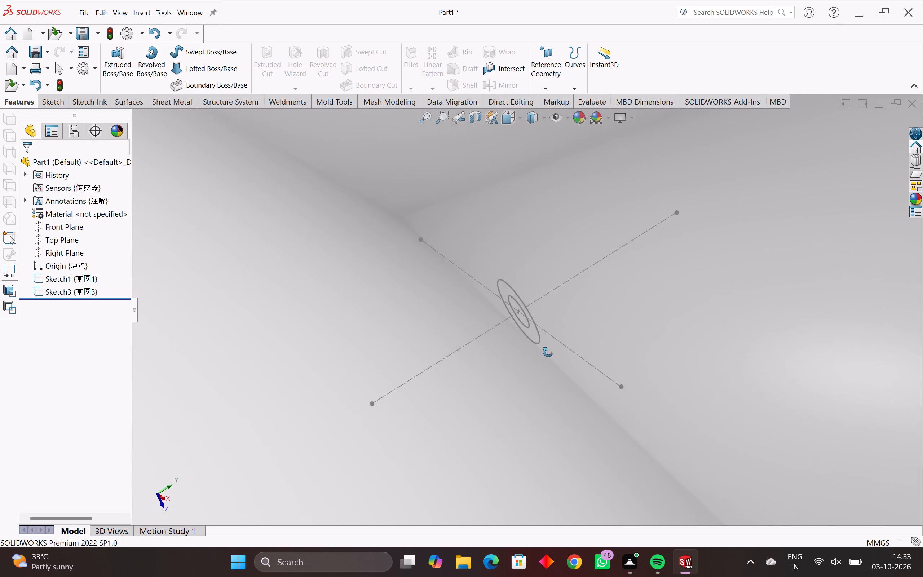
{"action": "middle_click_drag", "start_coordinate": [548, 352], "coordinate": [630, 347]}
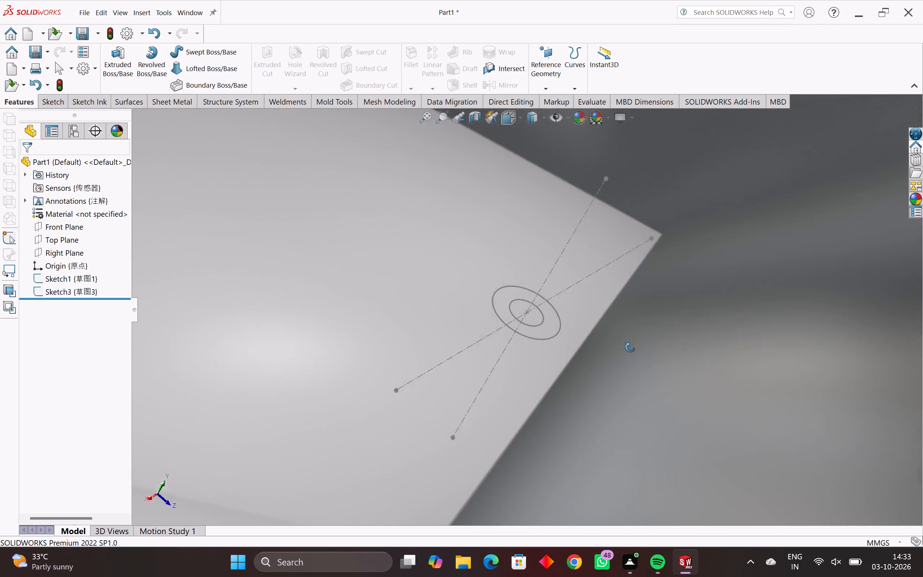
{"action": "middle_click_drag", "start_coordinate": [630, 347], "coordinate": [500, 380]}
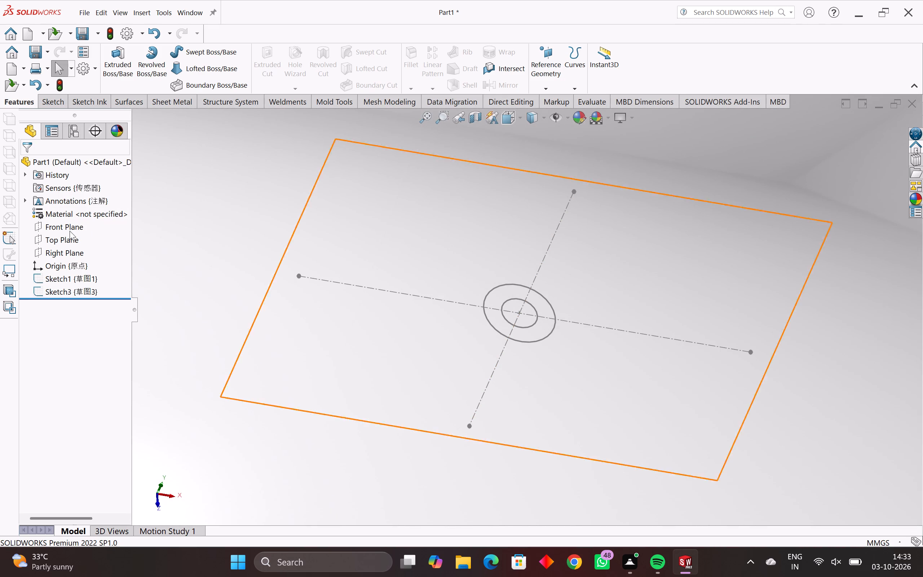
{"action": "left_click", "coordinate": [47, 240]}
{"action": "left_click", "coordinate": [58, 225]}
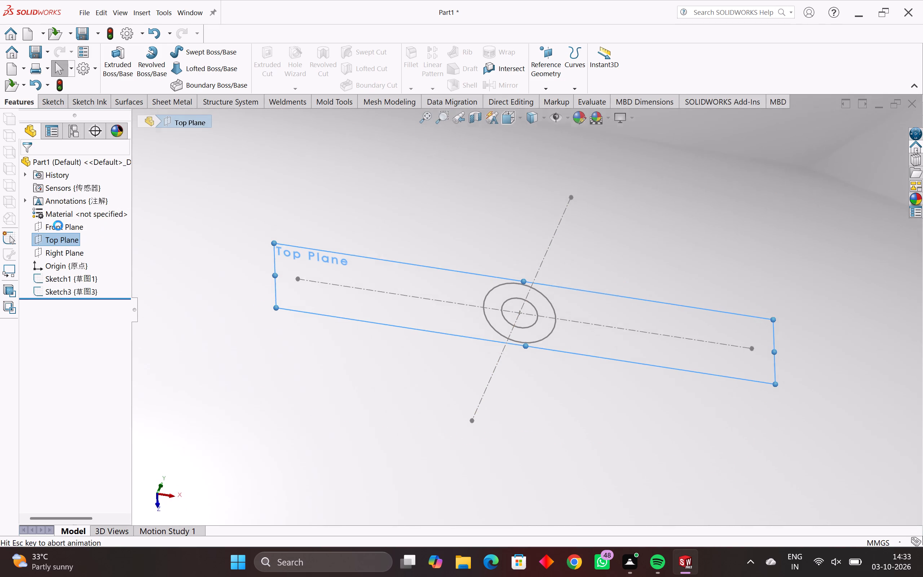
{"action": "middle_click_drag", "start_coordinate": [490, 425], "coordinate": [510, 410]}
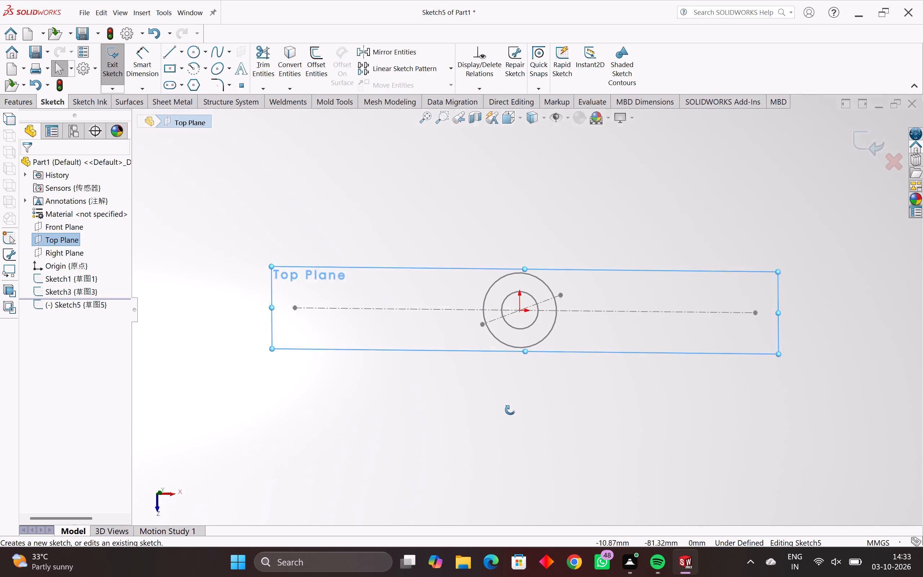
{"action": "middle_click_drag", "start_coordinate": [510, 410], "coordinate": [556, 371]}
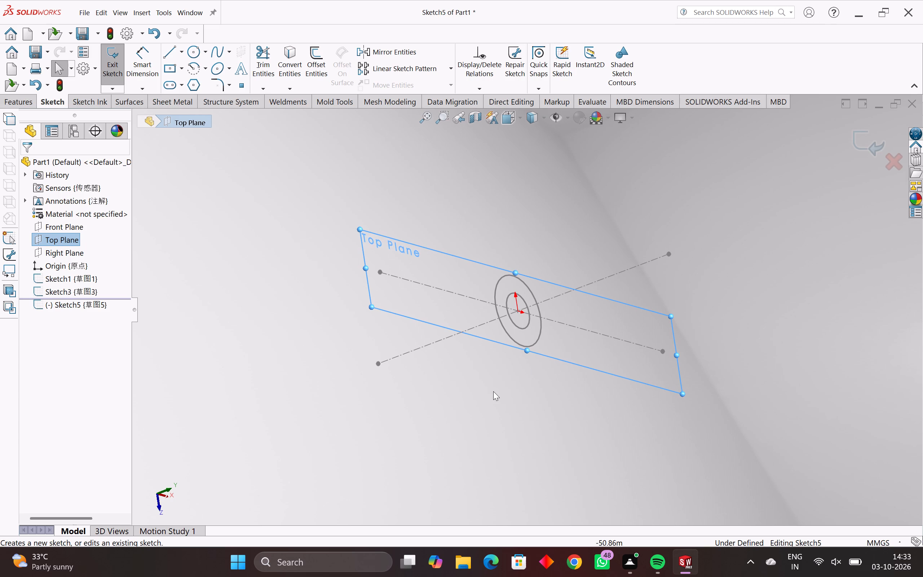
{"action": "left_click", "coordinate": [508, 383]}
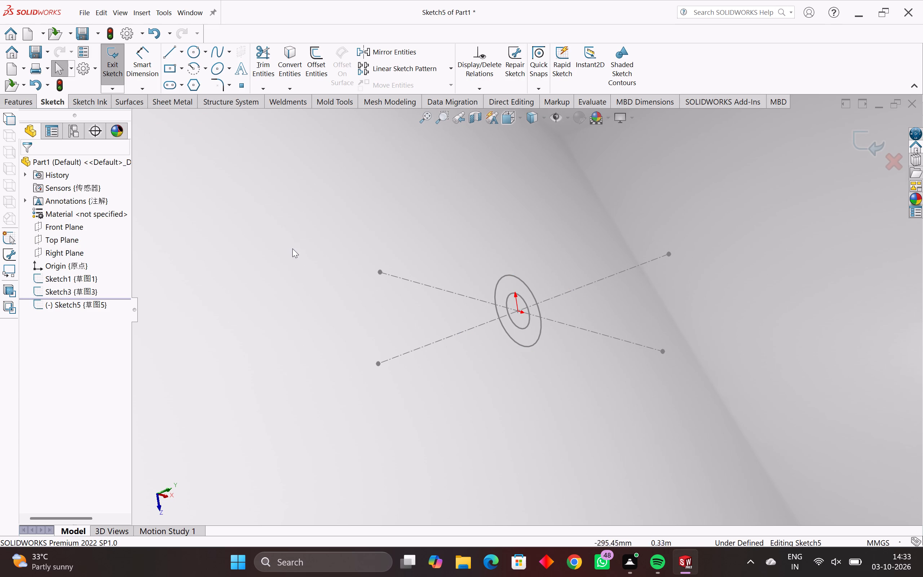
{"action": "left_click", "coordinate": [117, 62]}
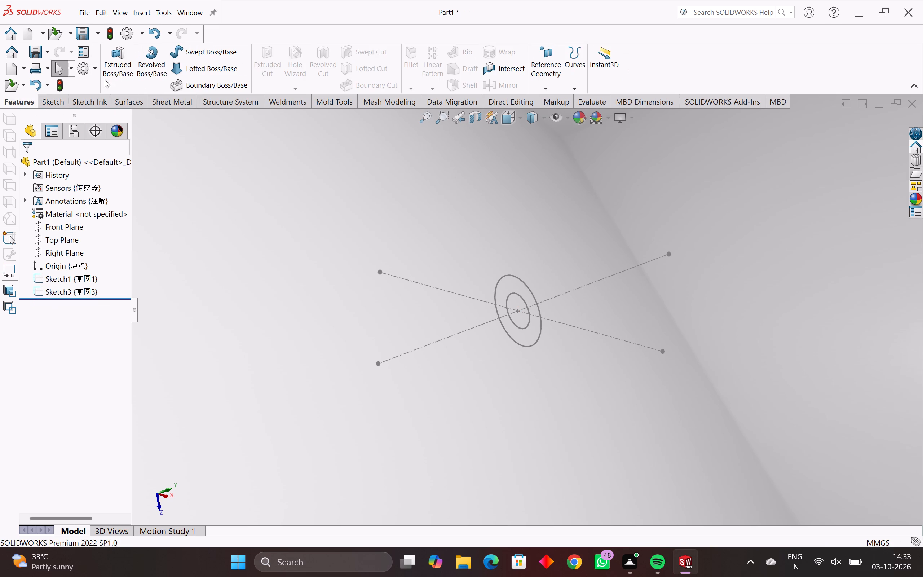
Start a blind boss extrude using the 60 mm outer circle as the selected contour.
{"action": "left_click", "coordinate": [122, 59]}
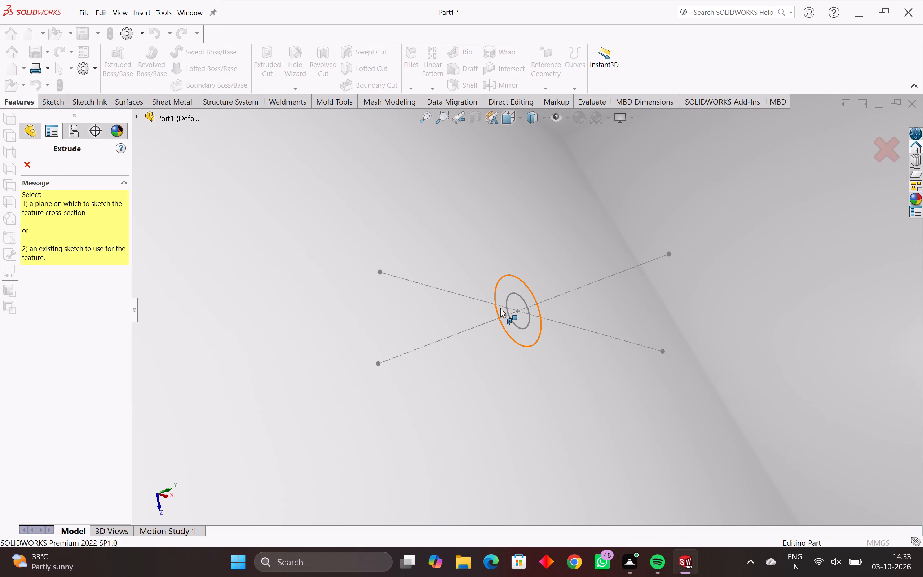
{"action": "left_click", "coordinate": [497, 312]}
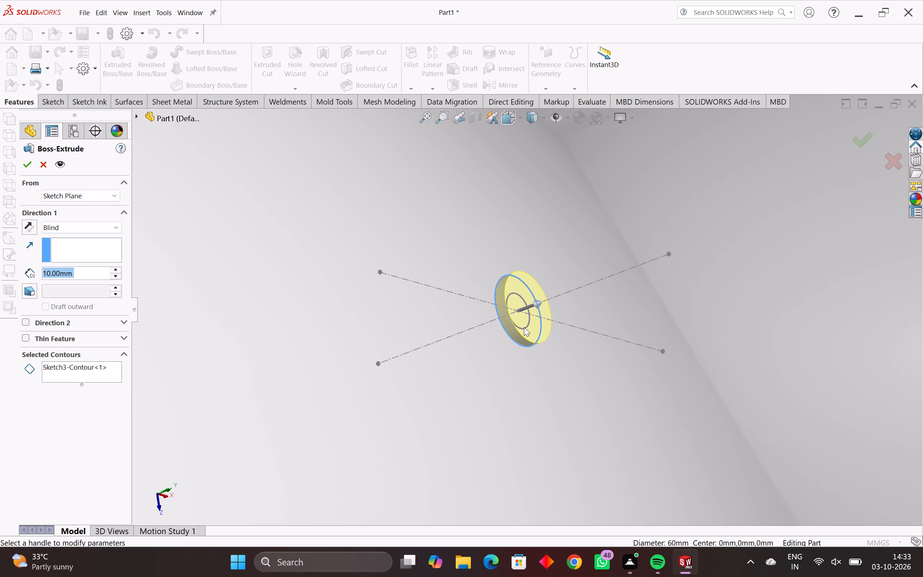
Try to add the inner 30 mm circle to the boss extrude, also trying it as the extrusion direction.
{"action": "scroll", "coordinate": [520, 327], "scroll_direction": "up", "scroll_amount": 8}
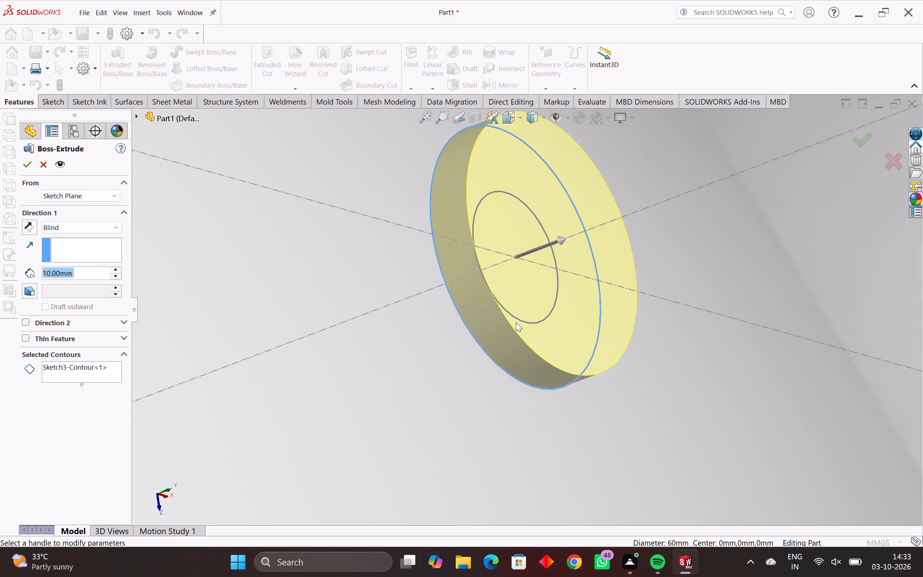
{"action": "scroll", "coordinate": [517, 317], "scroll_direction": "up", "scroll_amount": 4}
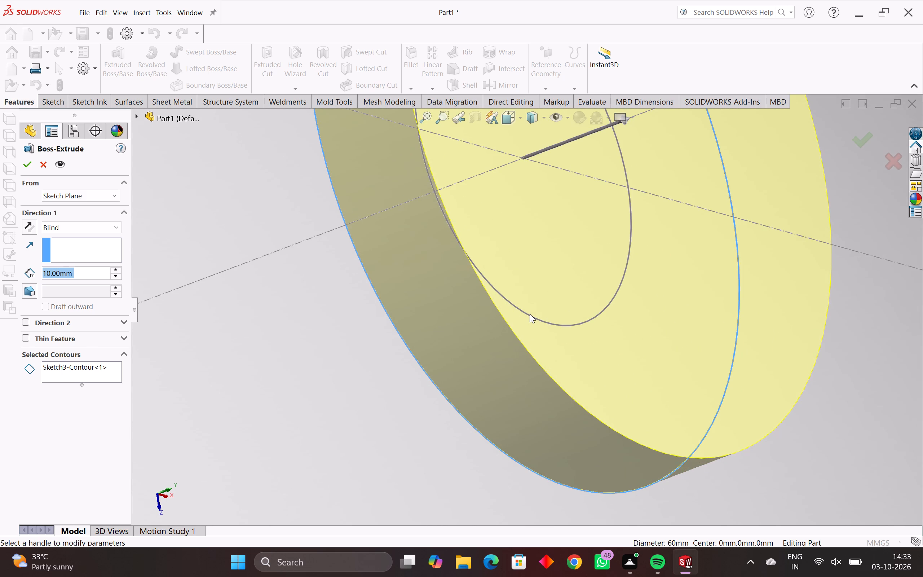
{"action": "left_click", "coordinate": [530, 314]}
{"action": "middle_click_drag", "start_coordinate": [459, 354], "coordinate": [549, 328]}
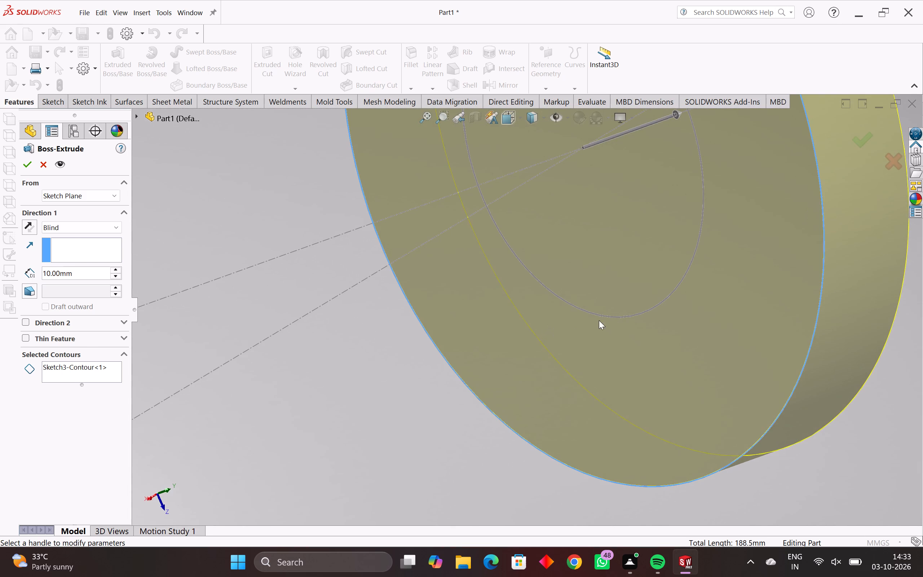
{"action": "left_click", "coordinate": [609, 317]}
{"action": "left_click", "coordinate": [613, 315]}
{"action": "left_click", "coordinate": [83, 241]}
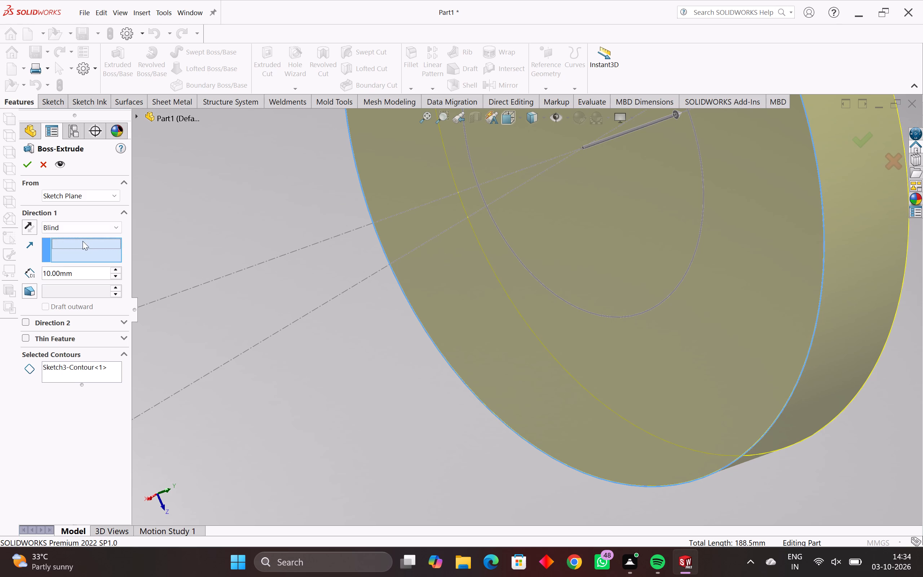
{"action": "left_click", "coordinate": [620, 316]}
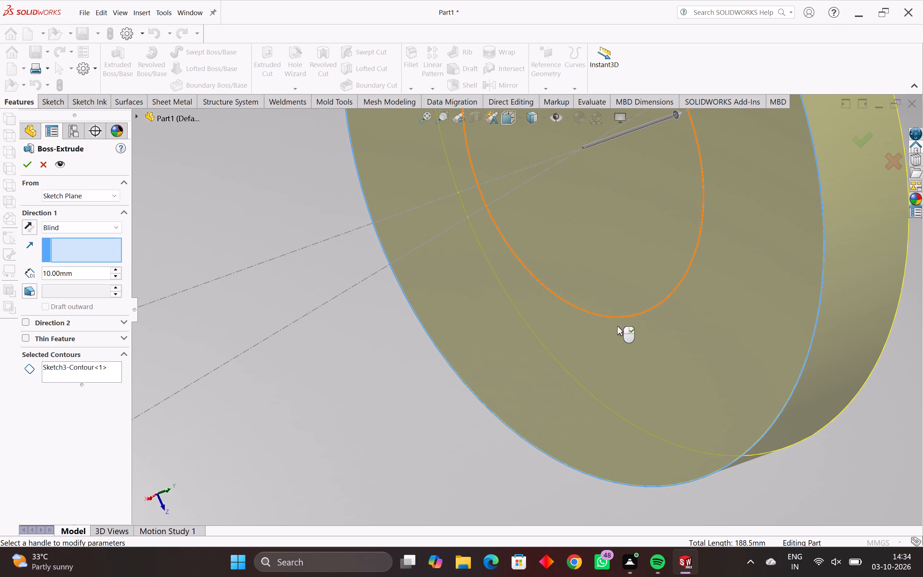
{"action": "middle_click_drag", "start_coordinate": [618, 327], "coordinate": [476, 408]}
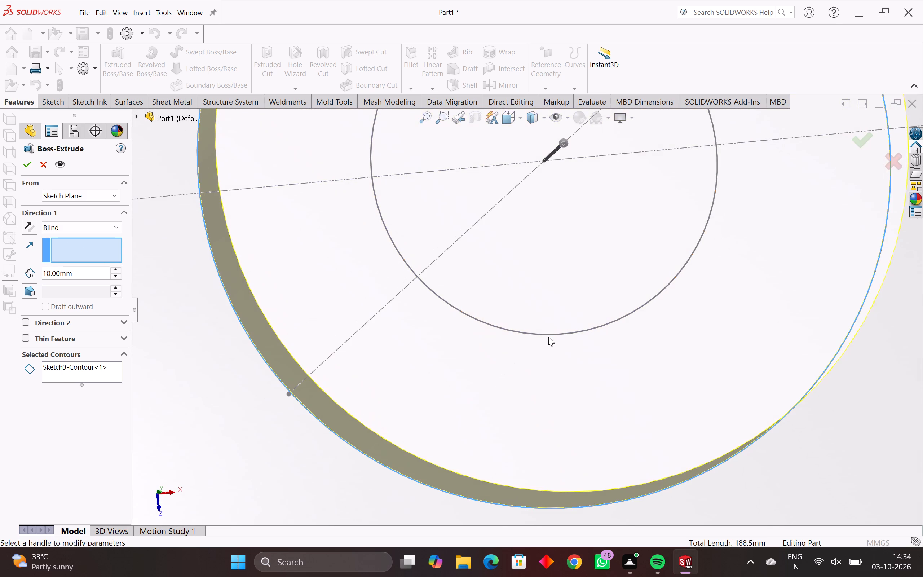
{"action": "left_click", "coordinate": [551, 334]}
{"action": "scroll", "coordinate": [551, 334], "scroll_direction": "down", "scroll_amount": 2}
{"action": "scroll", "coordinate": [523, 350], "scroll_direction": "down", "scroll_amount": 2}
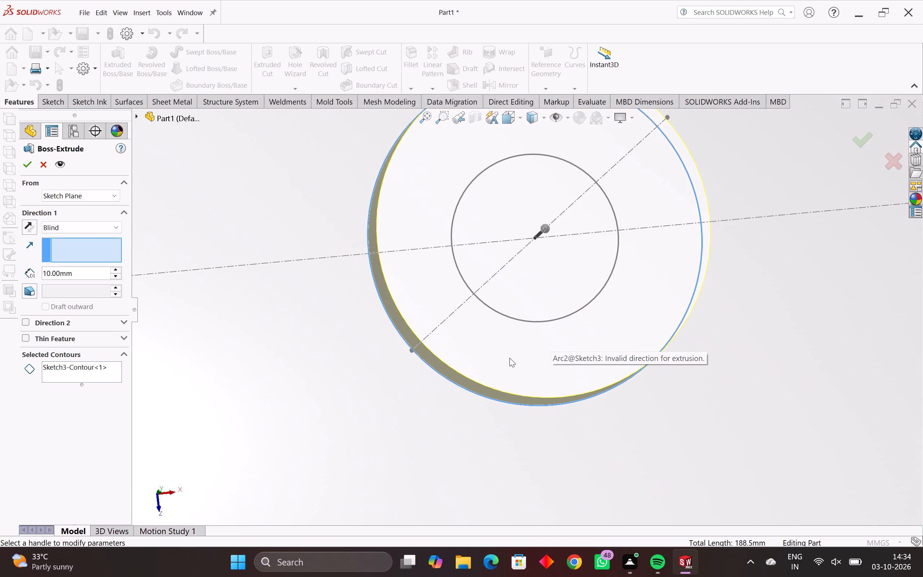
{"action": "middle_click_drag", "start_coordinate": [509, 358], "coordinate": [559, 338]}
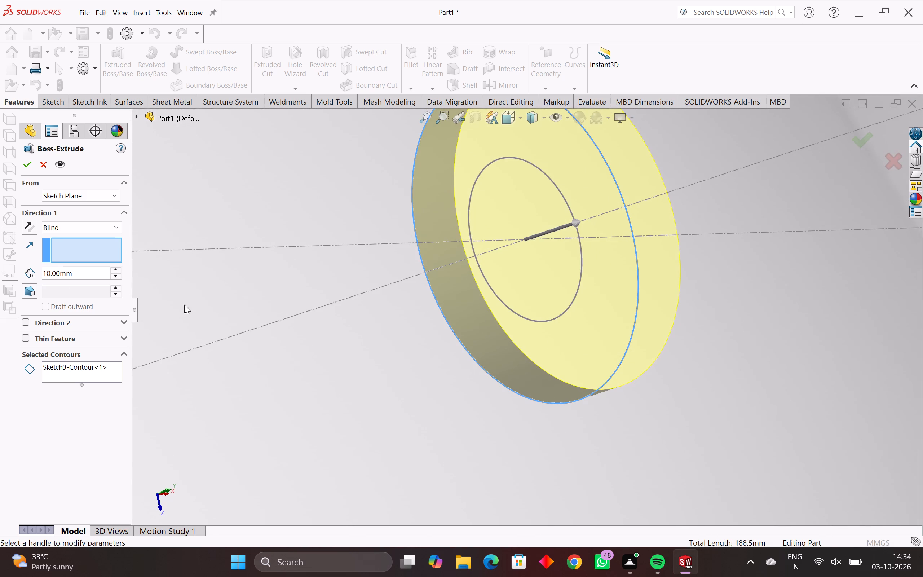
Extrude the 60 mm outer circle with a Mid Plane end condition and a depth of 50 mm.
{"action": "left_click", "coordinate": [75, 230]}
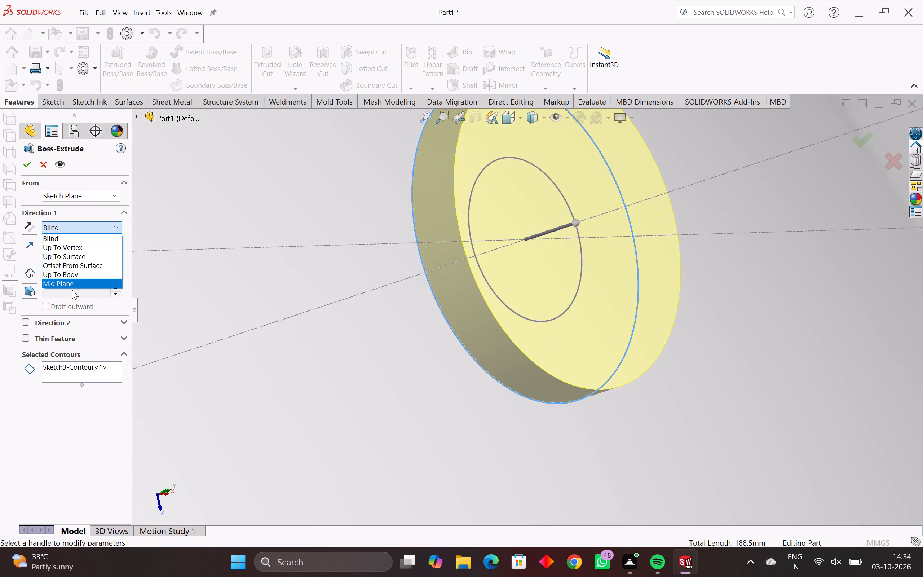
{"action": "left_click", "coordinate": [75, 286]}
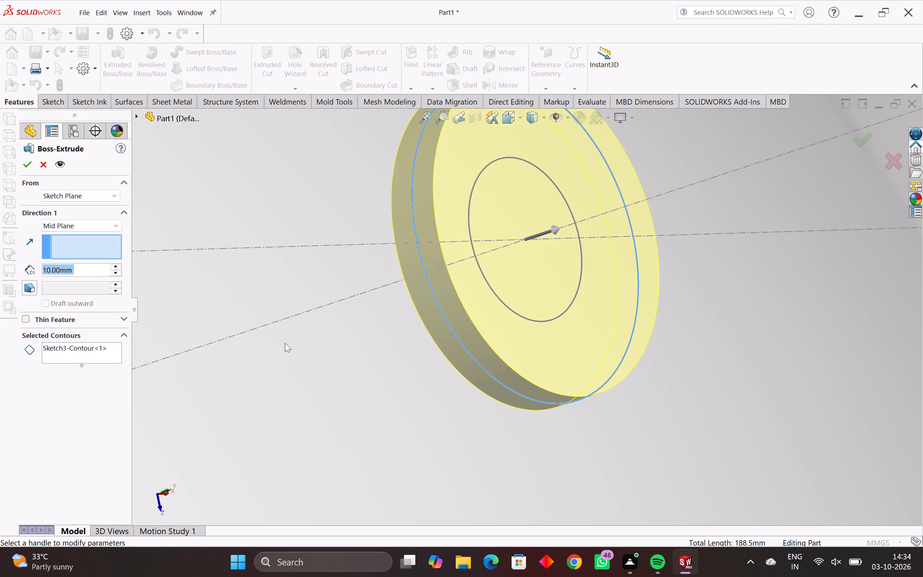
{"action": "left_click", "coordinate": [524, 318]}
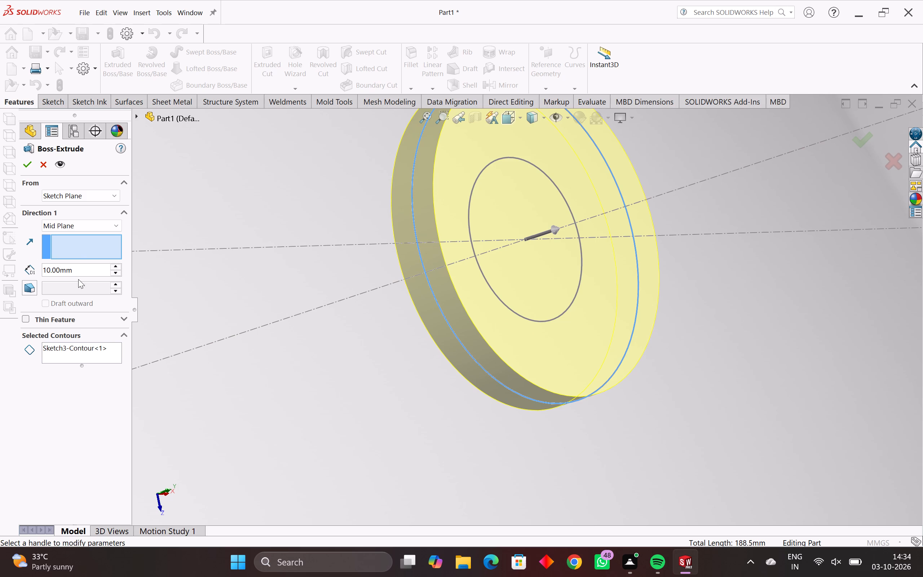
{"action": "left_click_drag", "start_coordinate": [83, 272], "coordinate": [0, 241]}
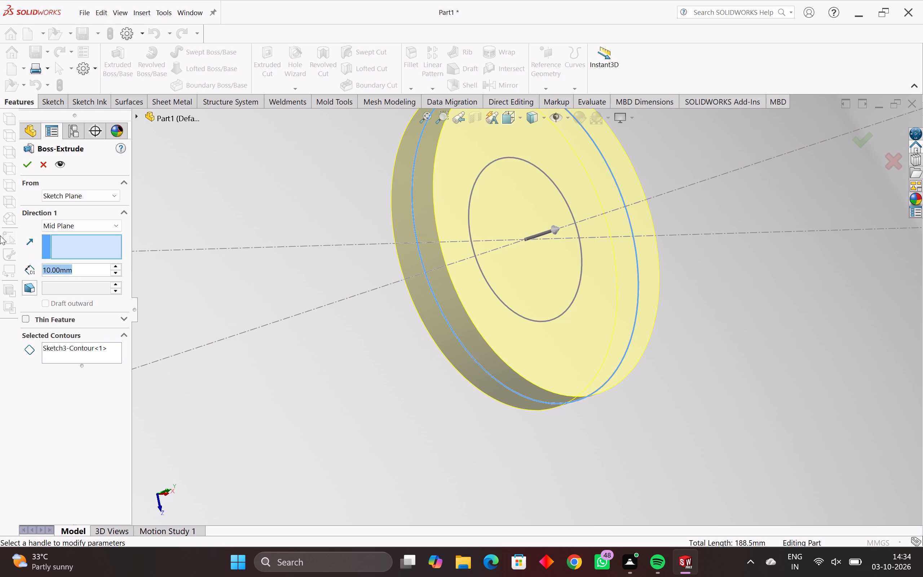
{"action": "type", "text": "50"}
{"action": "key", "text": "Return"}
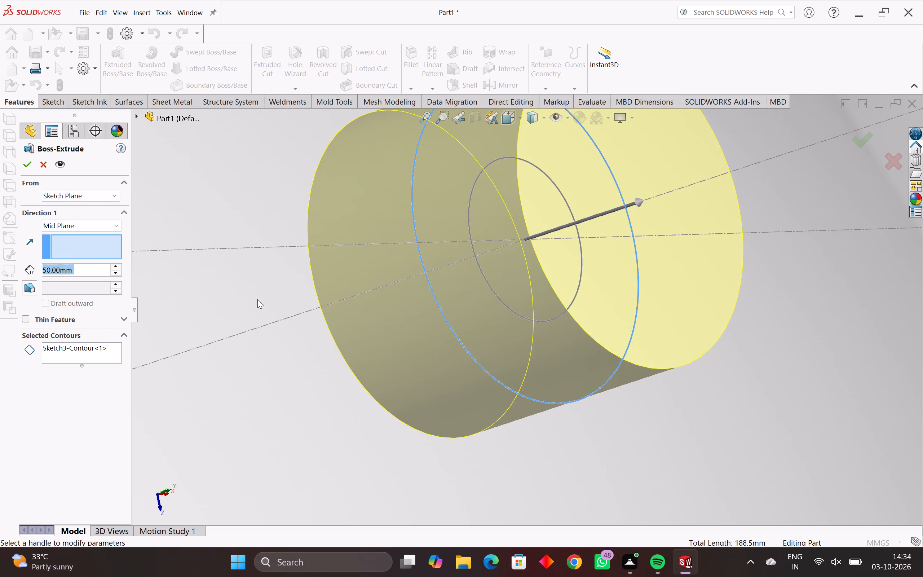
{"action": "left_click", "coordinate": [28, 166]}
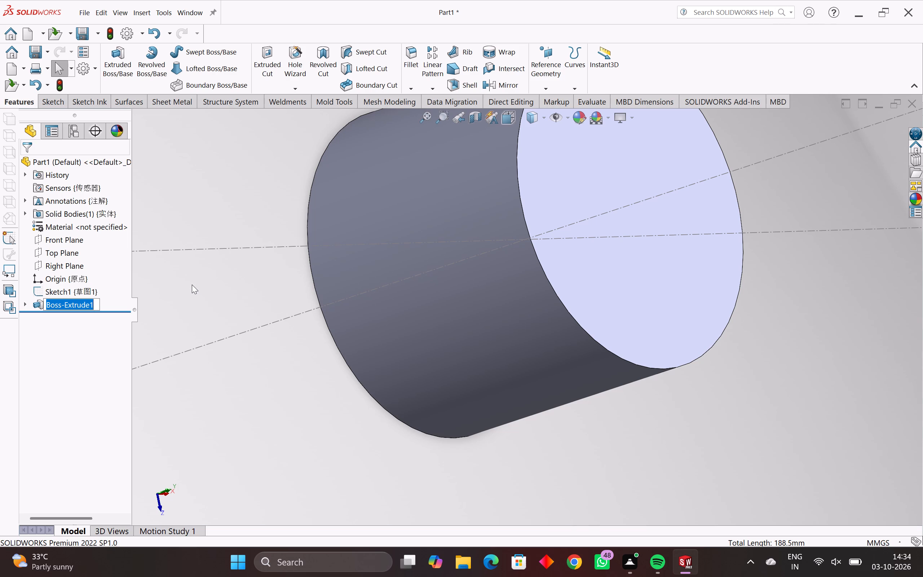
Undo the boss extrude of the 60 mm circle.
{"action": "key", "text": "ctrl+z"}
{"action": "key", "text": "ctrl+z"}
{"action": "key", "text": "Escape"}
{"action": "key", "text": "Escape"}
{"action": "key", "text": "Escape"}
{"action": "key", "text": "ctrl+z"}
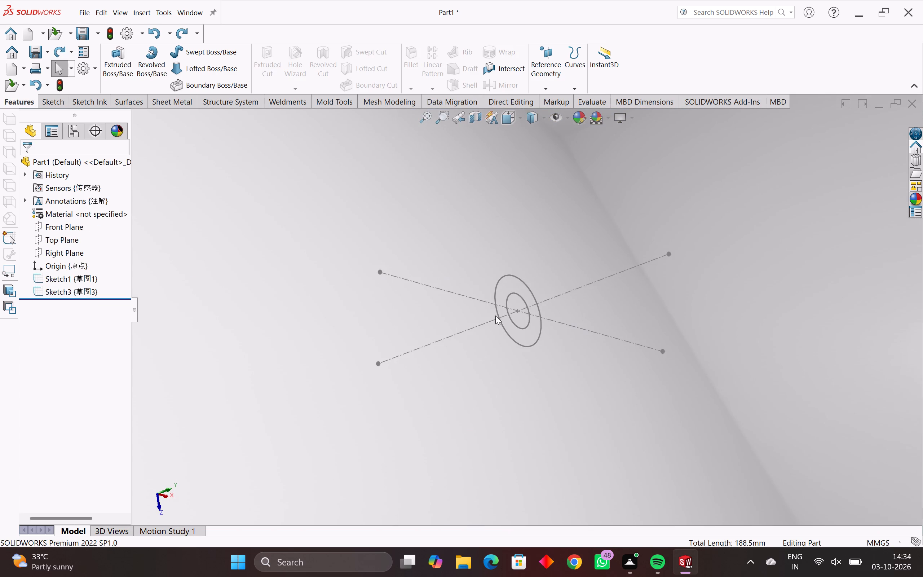
Delete the sketch containing the two concentric circles.
{"action": "left_click", "coordinate": [513, 322]}
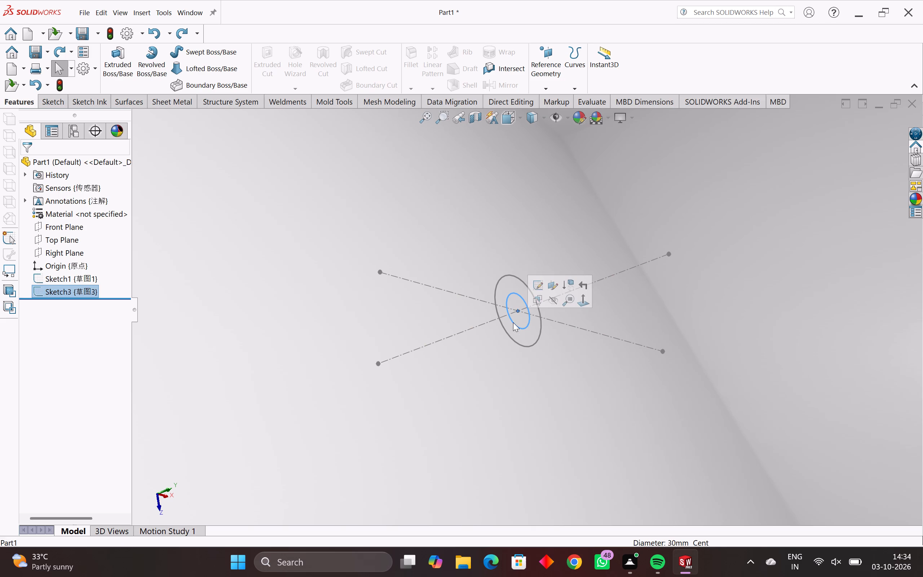
{"action": "key", "text": "Delete"}
{"action": "left_click", "coordinate": [549, 213]}
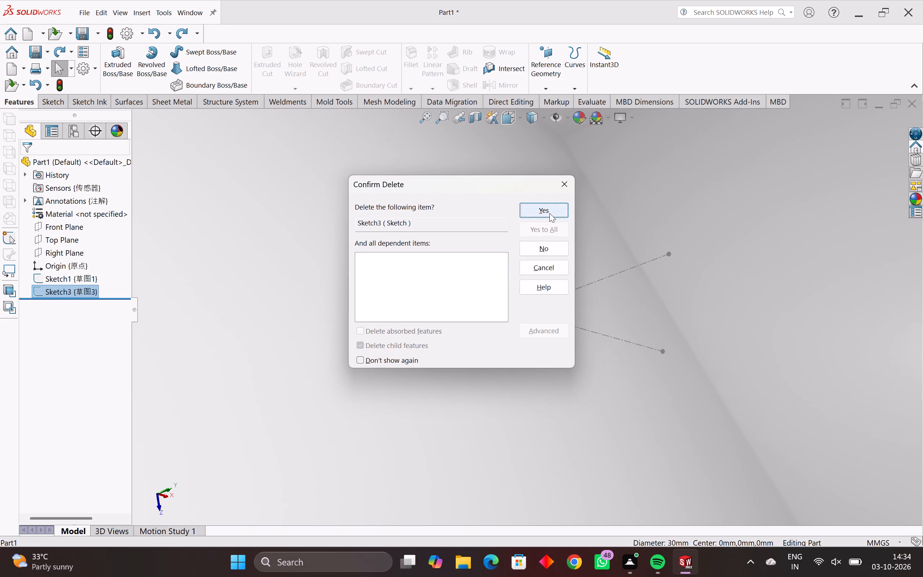
Start a new sketch on the Top Plane and draw a circle centred on the origin with a radius of about 49 mm.
{"action": "middle_click_drag", "start_coordinate": [504, 324], "coordinate": [465, 324]}
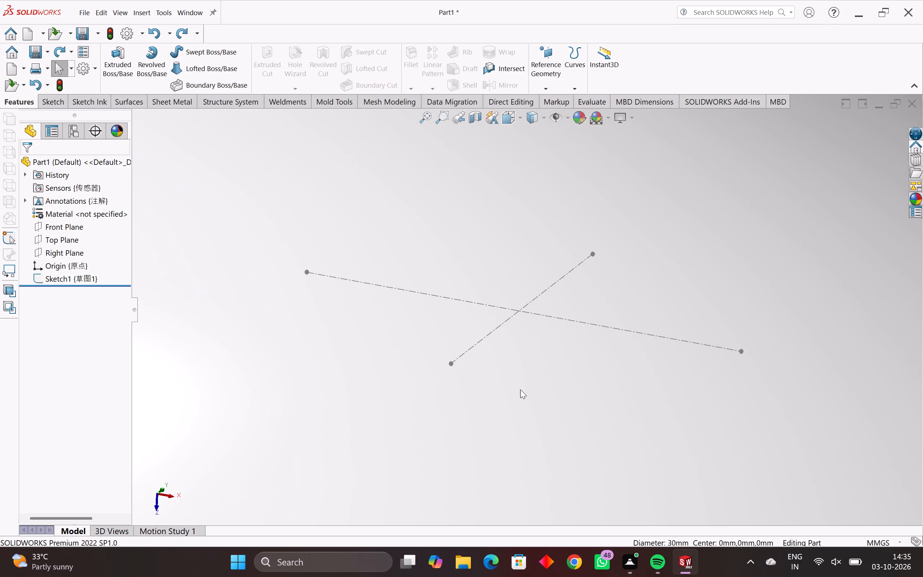
{"action": "middle_click_drag", "start_coordinate": [528, 395], "coordinate": [573, 456]}
{"action": "middle_click_drag", "start_coordinate": [573, 456], "coordinate": [563, 443]}
{"action": "middle_click_drag", "start_coordinate": [526, 420], "coordinate": [490, 354]}
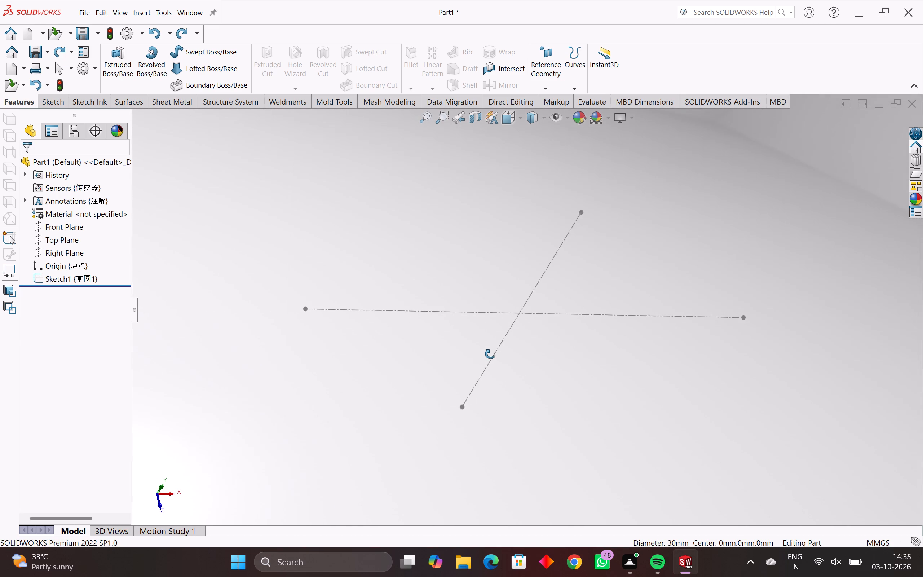
{"action": "middle_click_drag", "start_coordinate": [490, 354], "coordinate": [488, 356]}
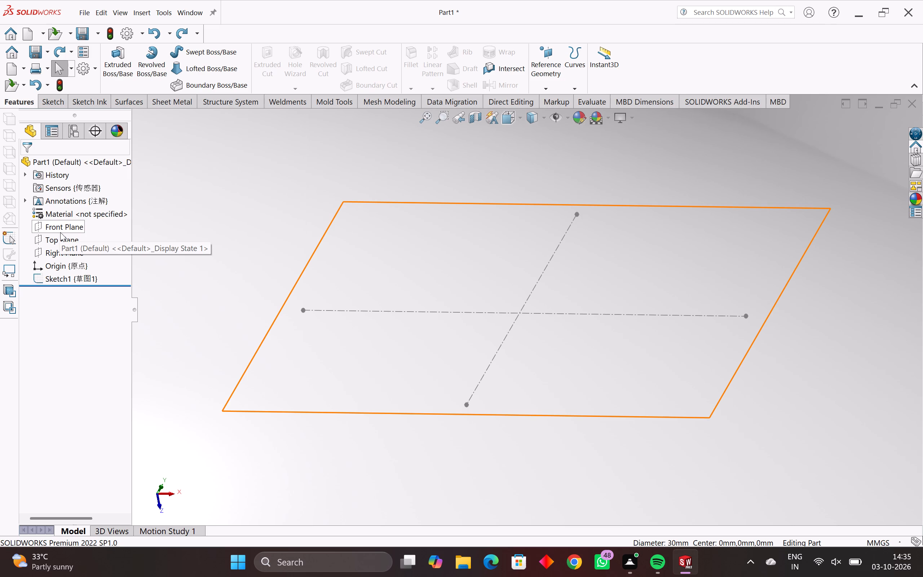
{"action": "left_click", "coordinate": [73, 228]}
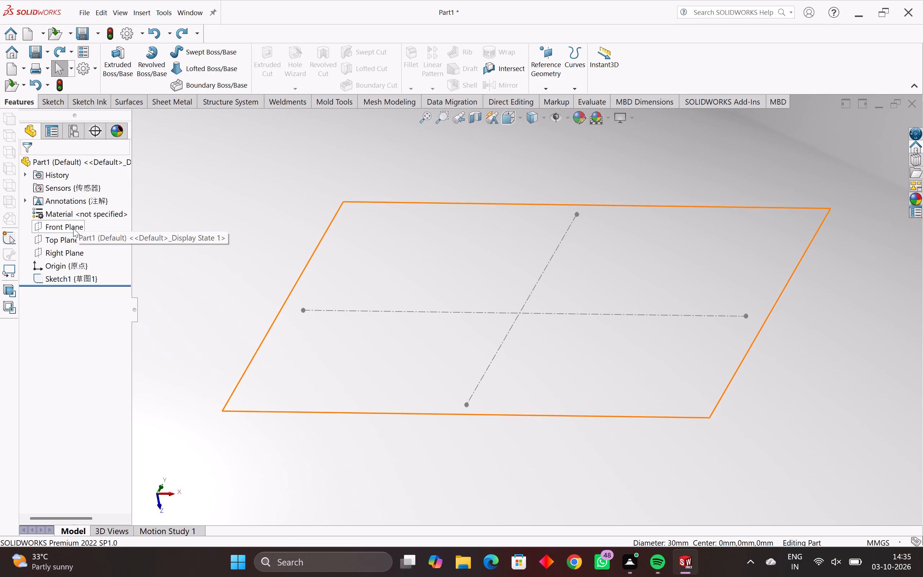
{"action": "left_click", "coordinate": [73, 239]}
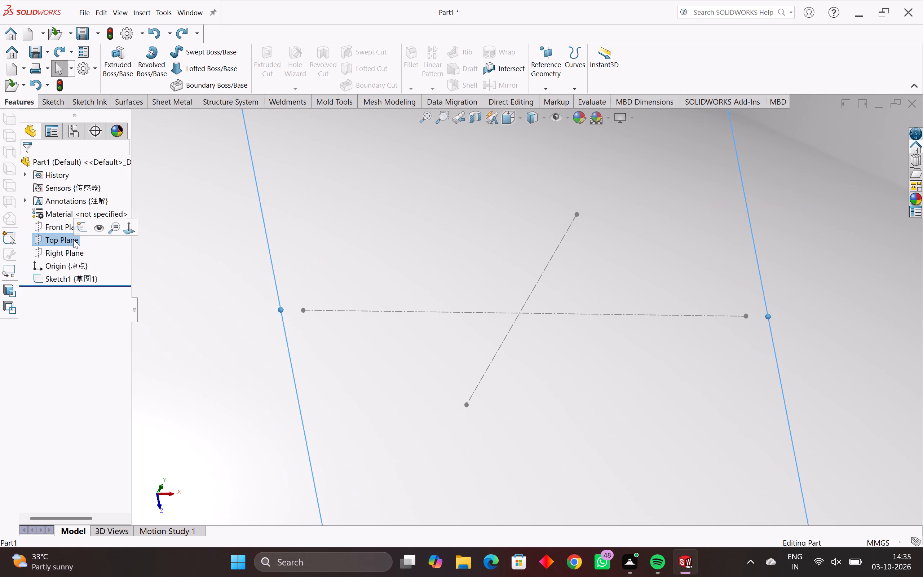
{"action": "left_click", "coordinate": [53, 100]}
{"action": "left_click", "coordinate": [118, 63]}
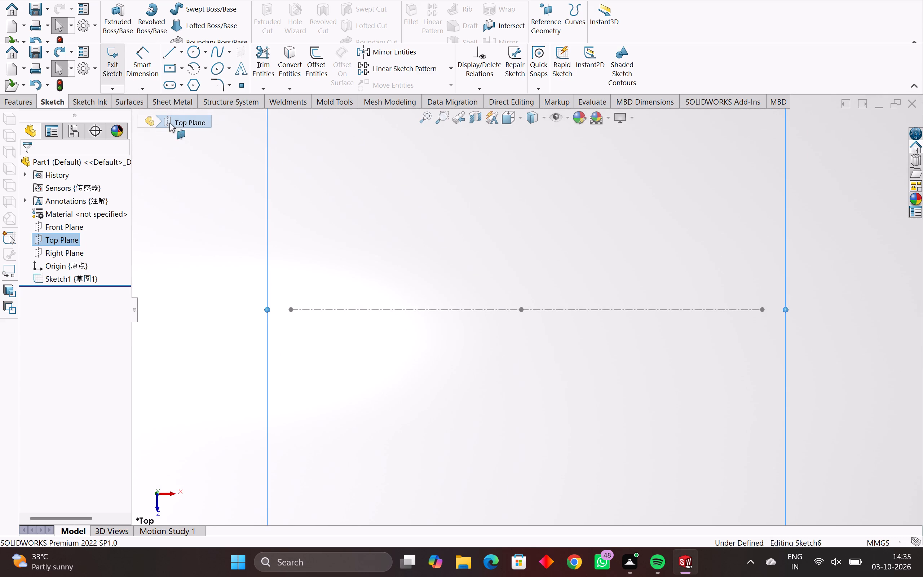
{"action": "left_click", "coordinate": [196, 49]}
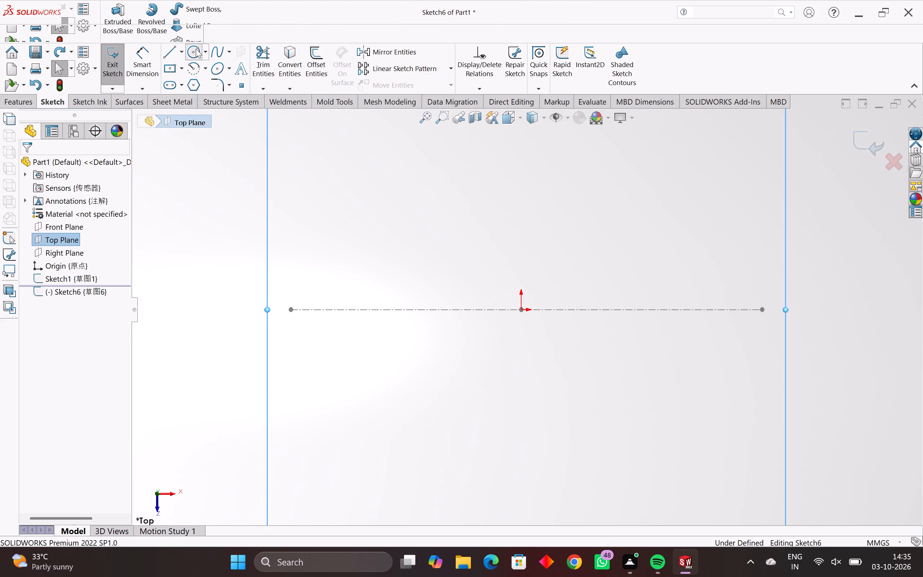
{"action": "left_click", "coordinate": [522, 311]}
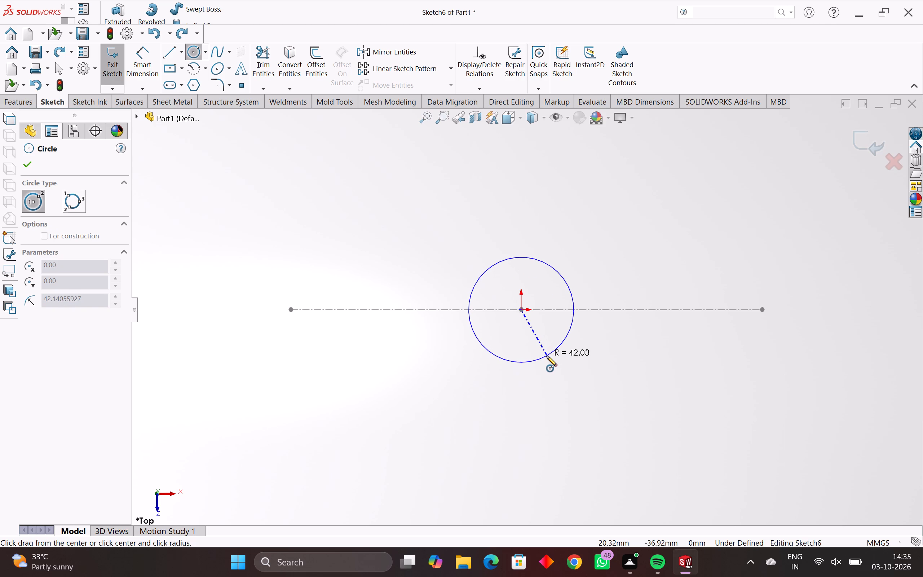
{"action": "left_click", "coordinate": [550, 363]}
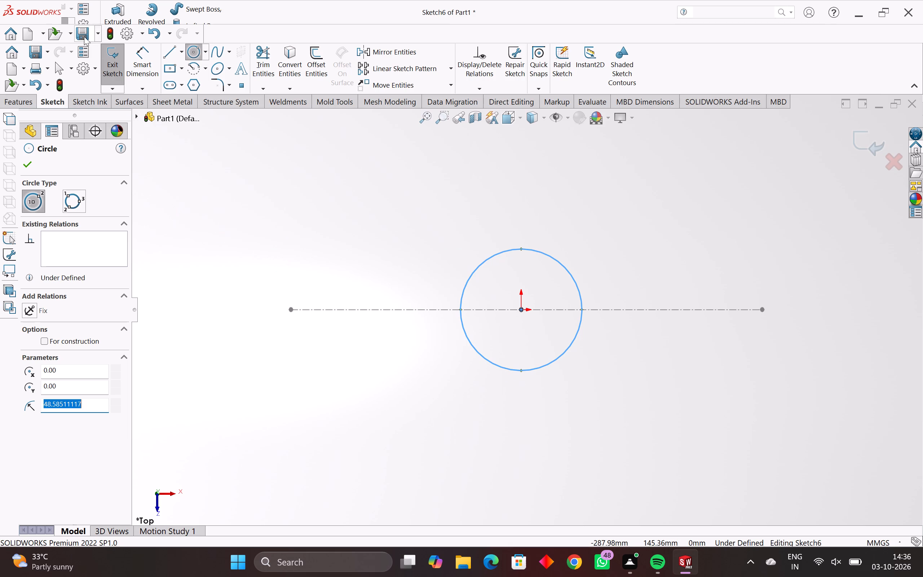
Dimension the circle to a 60 mm diameter and close the sketch.
{"action": "left_click", "coordinate": [143, 62]}
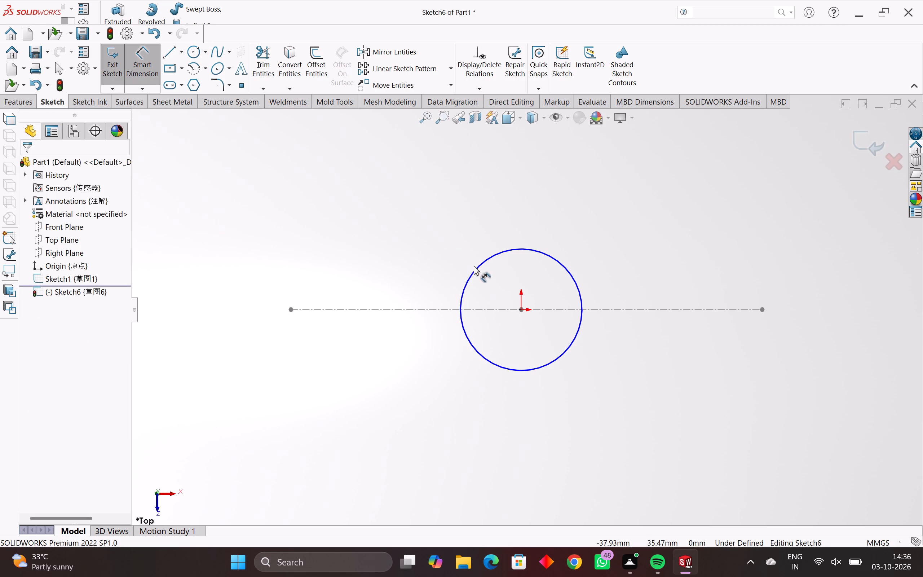
{"action": "left_click", "coordinate": [477, 269]}
{"action": "left_click", "coordinate": [536, 191]}
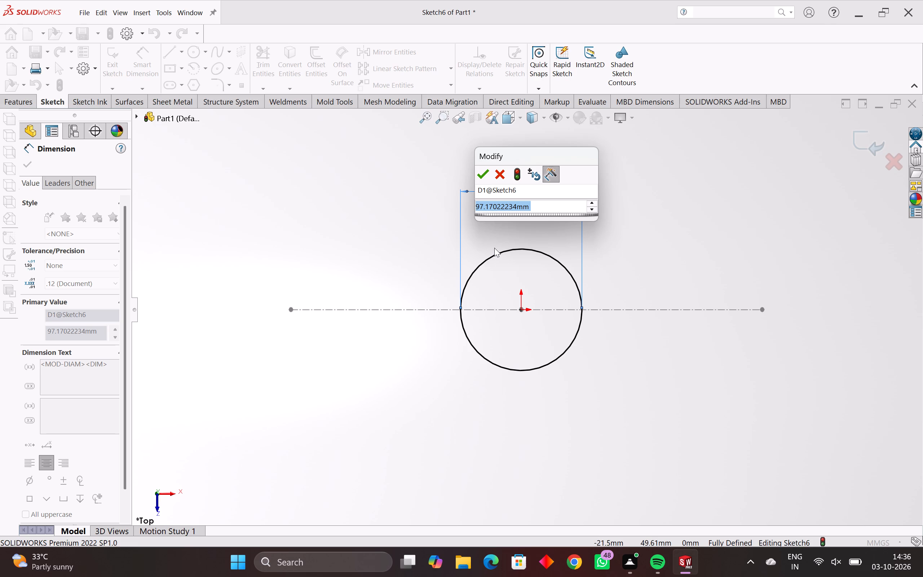
{"action": "type", "text": "60"}
{"action": "key", "text": "Return"}
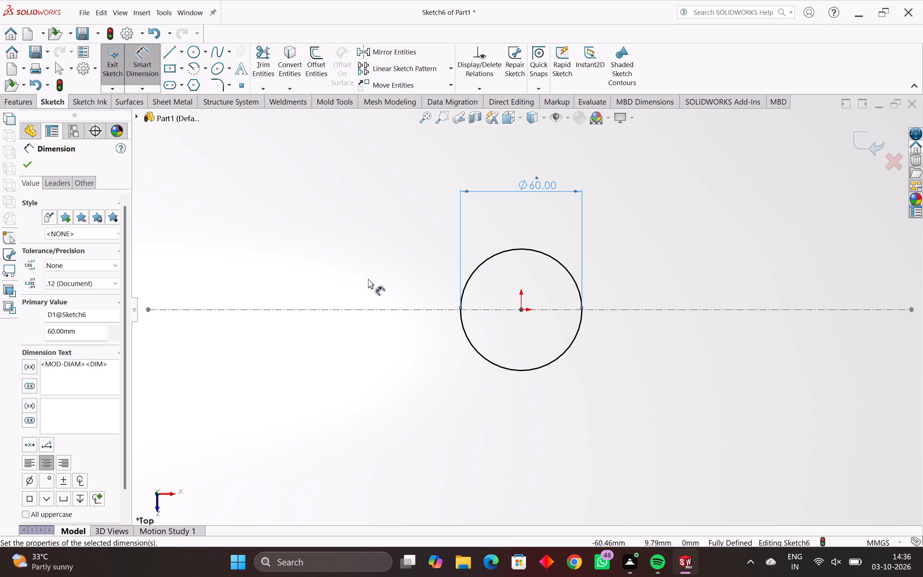
{"action": "left_click", "coordinate": [31, 171]}
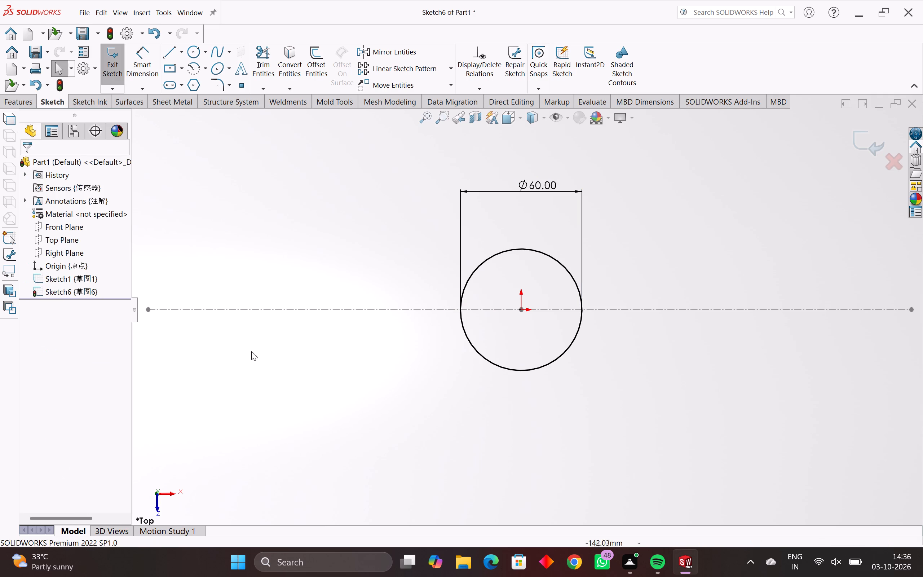
{"action": "middle_click_drag", "start_coordinate": [292, 379], "coordinate": [339, 371]}
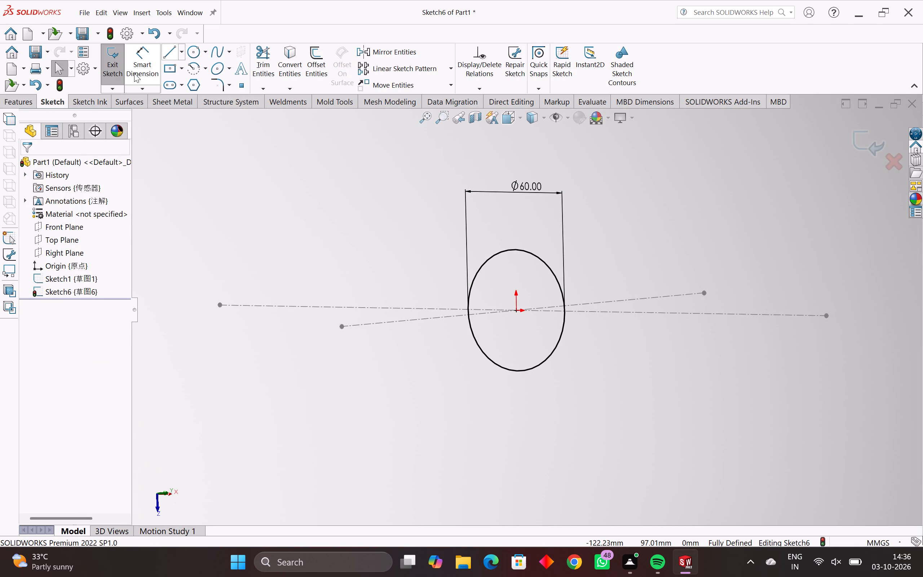
{"action": "left_click", "coordinate": [108, 70]}
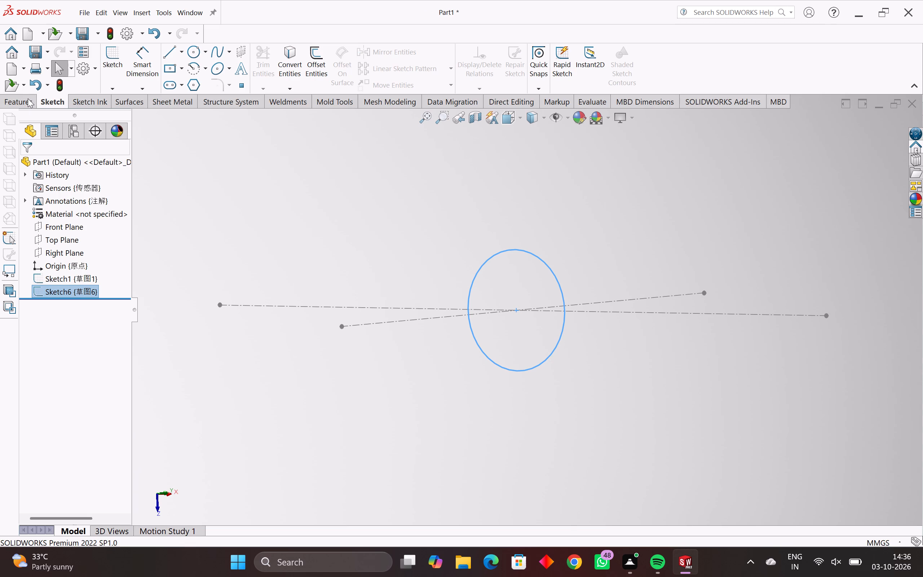
Extrude the 60 mm circle as a boss, 50 mm deep with a Mid Plane end condition.
{"action": "left_click", "coordinate": [28, 101]}
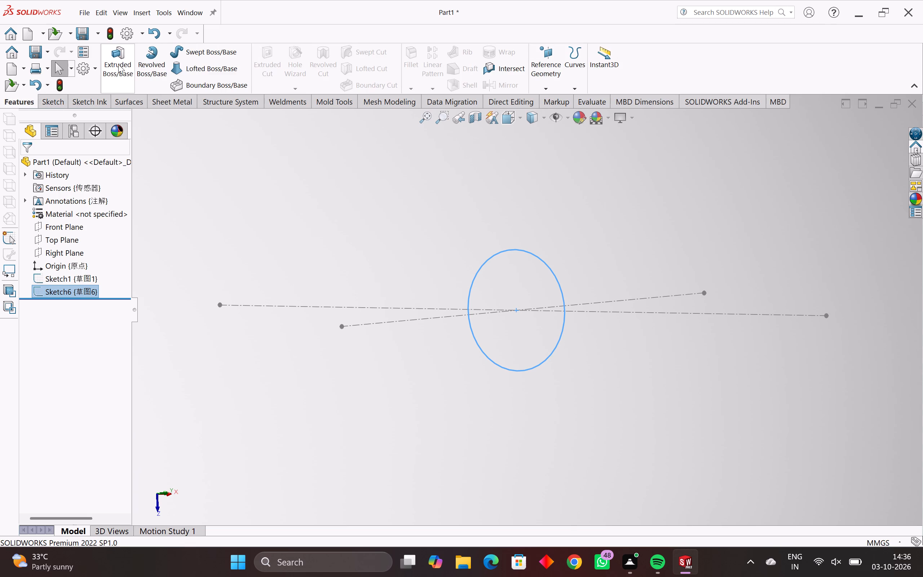
{"action": "left_click", "coordinate": [125, 53]}
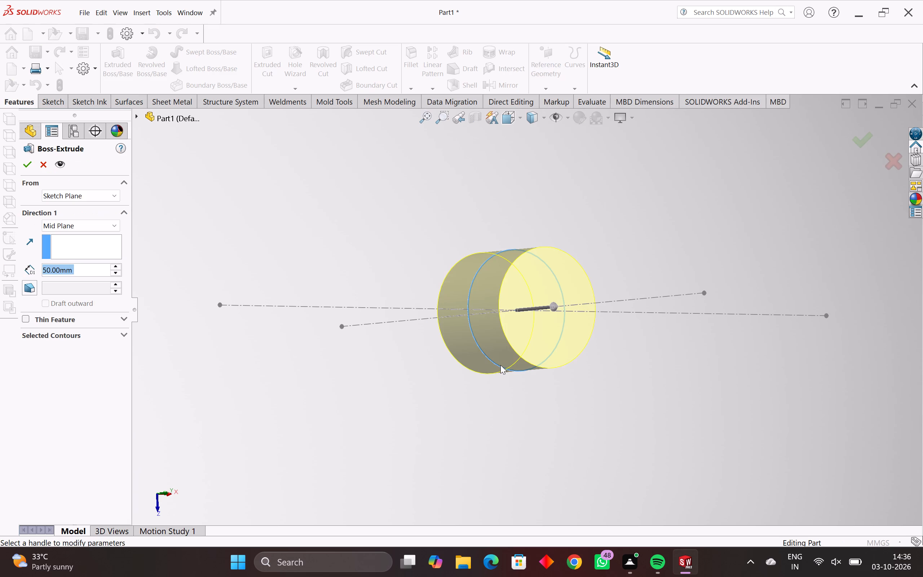
{"action": "middle_click_drag", "start_coordinate": [500, 365], "coordinate": [514, 362]}
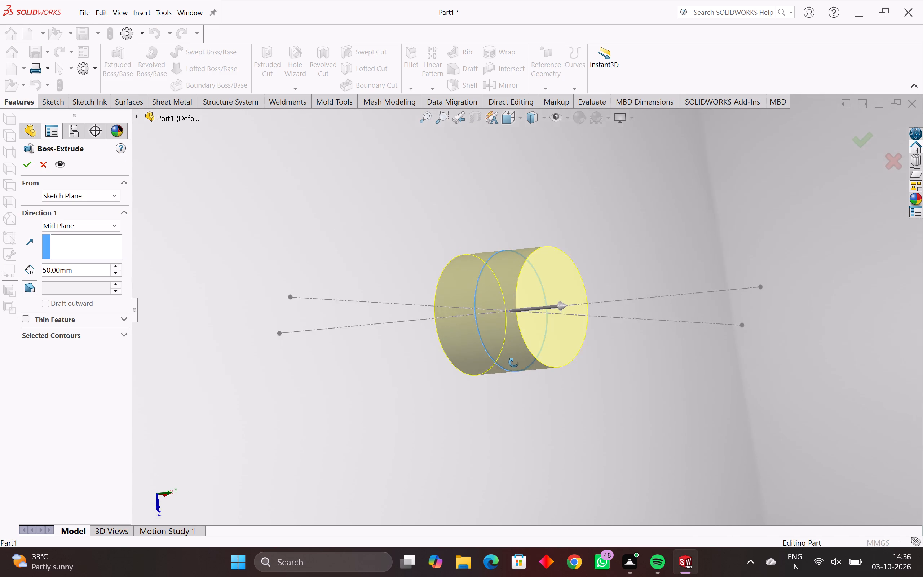
{"action": "middle_click_drag", "start_coordinate": [514, 362], "coordinate": [508, 364]}
{"action": "key", "text": "Return"}
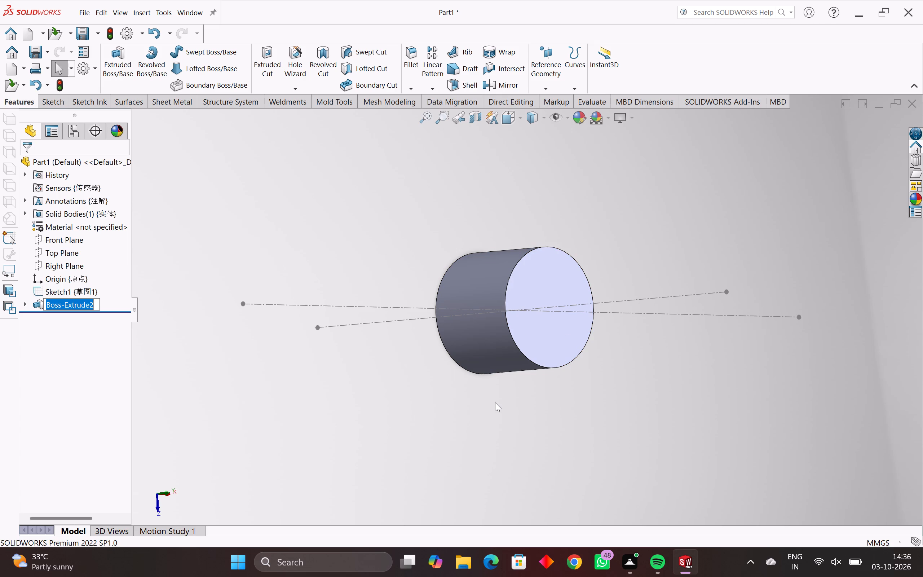
Start a sketch on the cylinder's flat end face and draw a circle centred on the origin with a radius of about 15 mm.
{"action": "middle_click_drag", "start_coordinate": [630, 383], "coordinate": [583, 390]}
{"action": "left_click", "coordinate": [531, 345]}
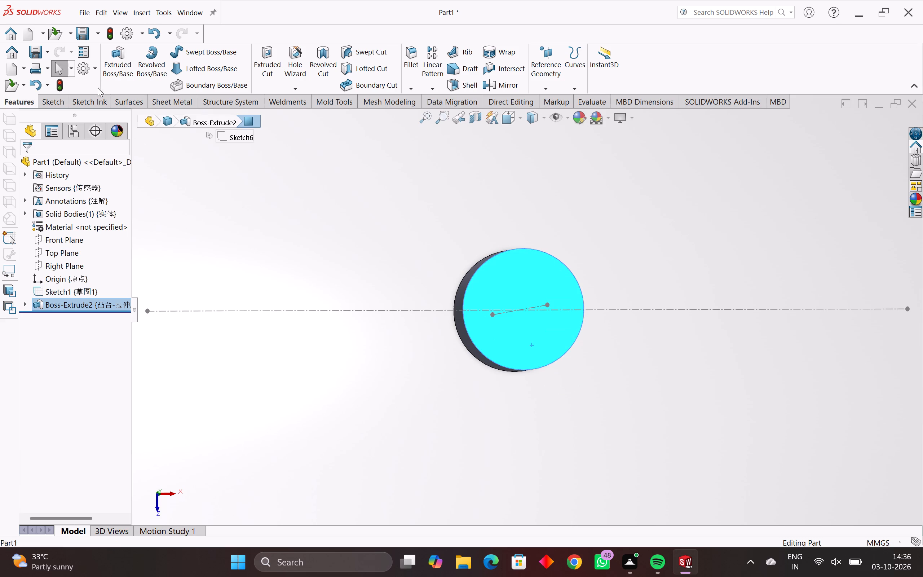
{"action": "left_click", "coordinate": [57, 102]}
{"action": "left_click", "coordinate": [120, 62]}
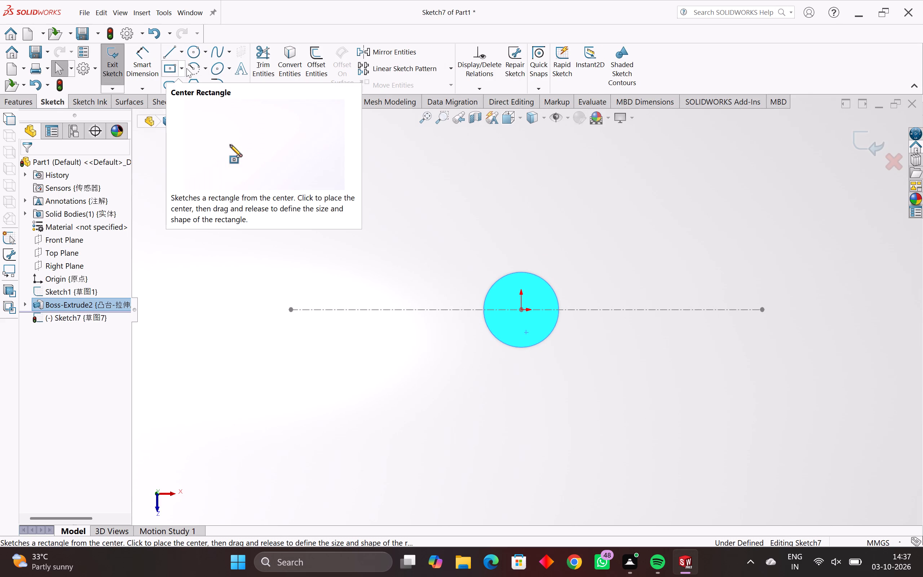
{"action": "left_click", "coordinate": [193, 54]}
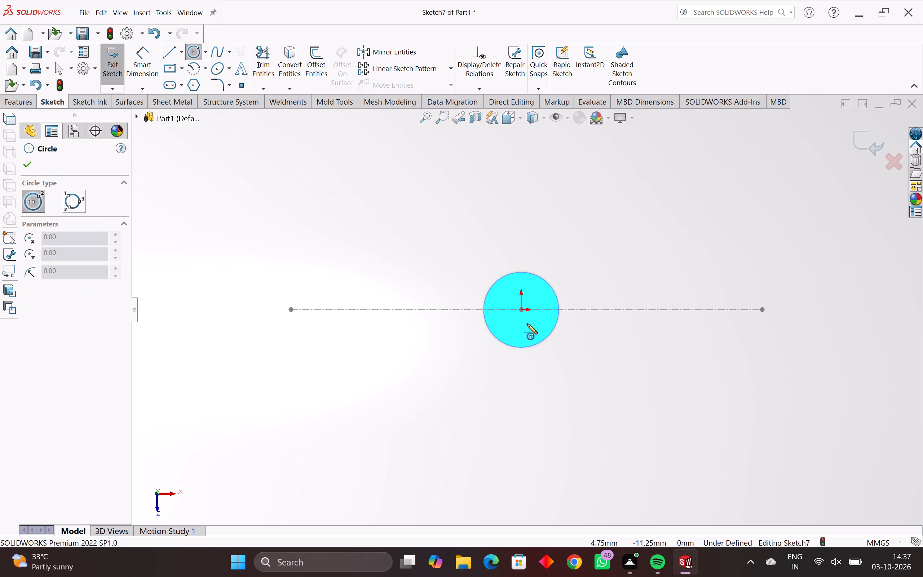
{"action": "left_click", "coordinate": [522, 311]}
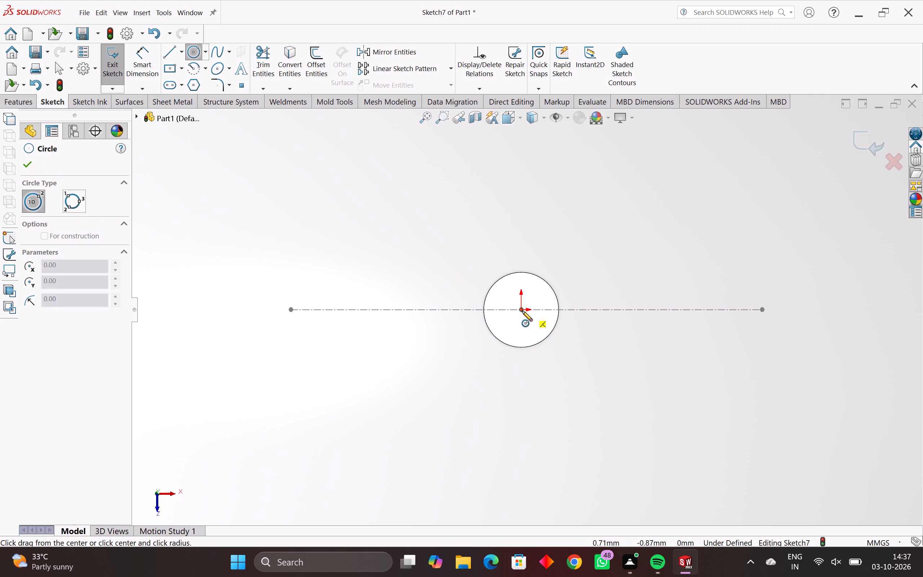
{"action": "left_click", "coordinate": [535, 322]}
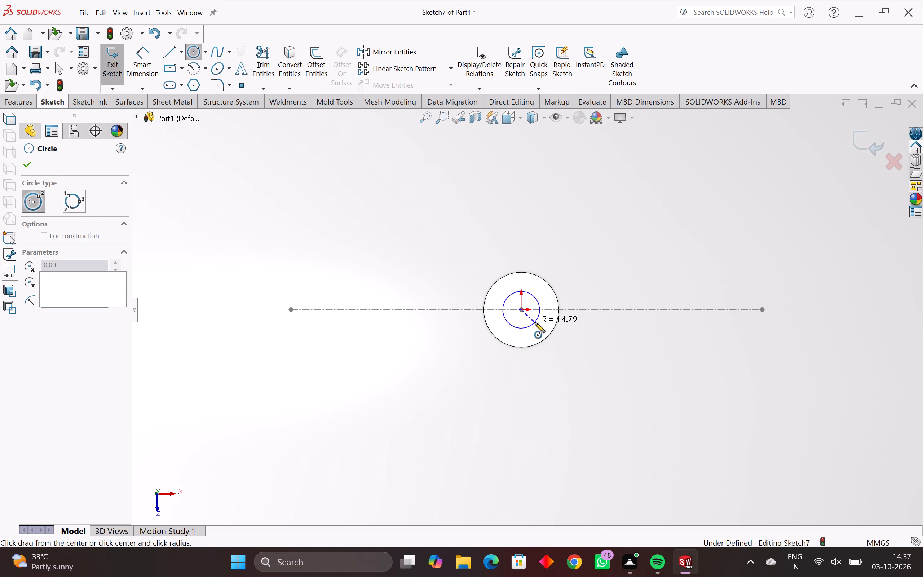
Dimension the inner circle to a 30 mm diameter and close the sketch.
{"action": "left_click", "coordinate": [143, 58]}
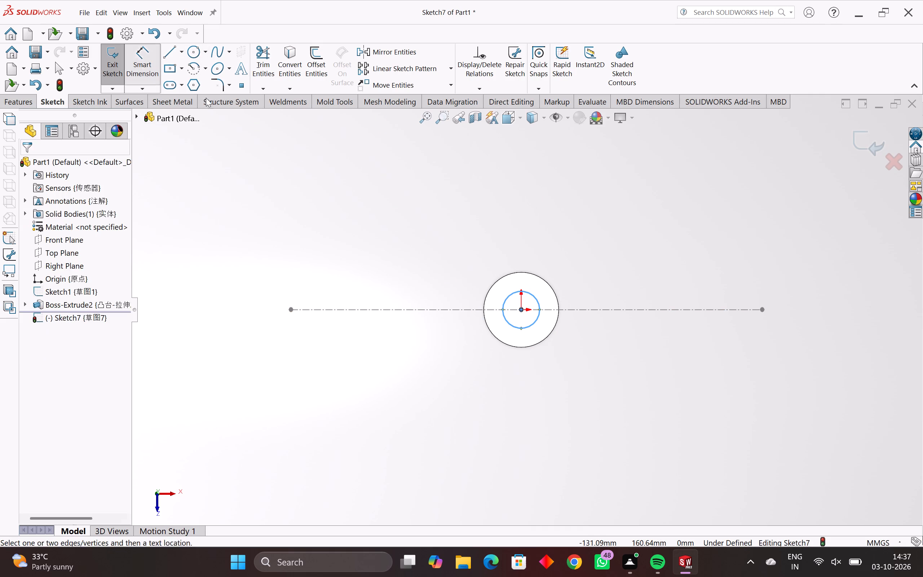
{"action": "left_click", "coordinate": [508, 296]}
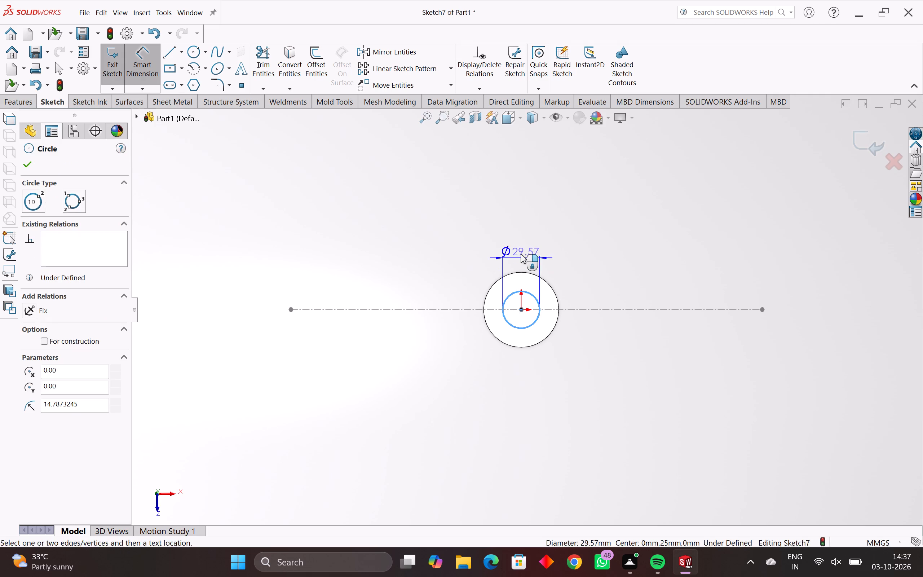
{"action": "left_click", "coordinate": [522, 243]}
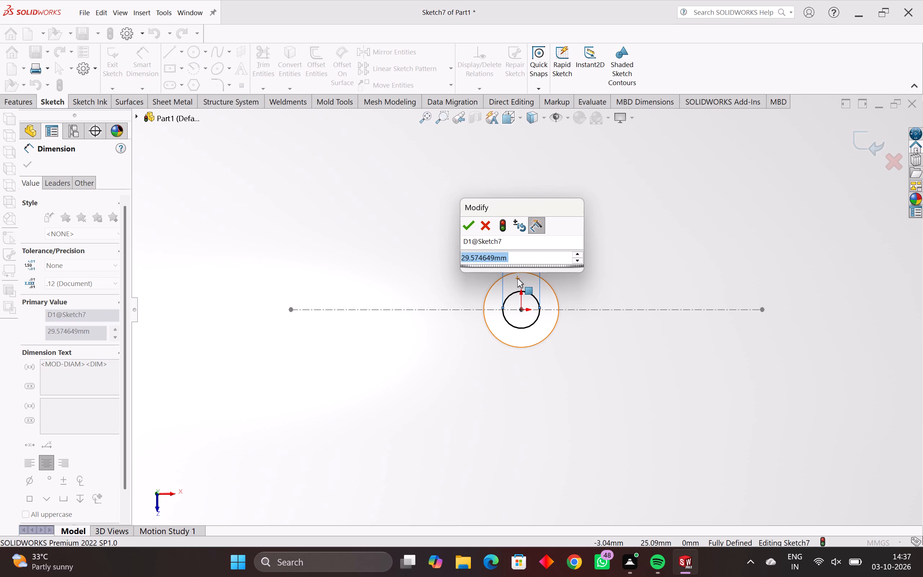
{"action": "type", "text": "30"}
{"action": "key", "text": "Return"}
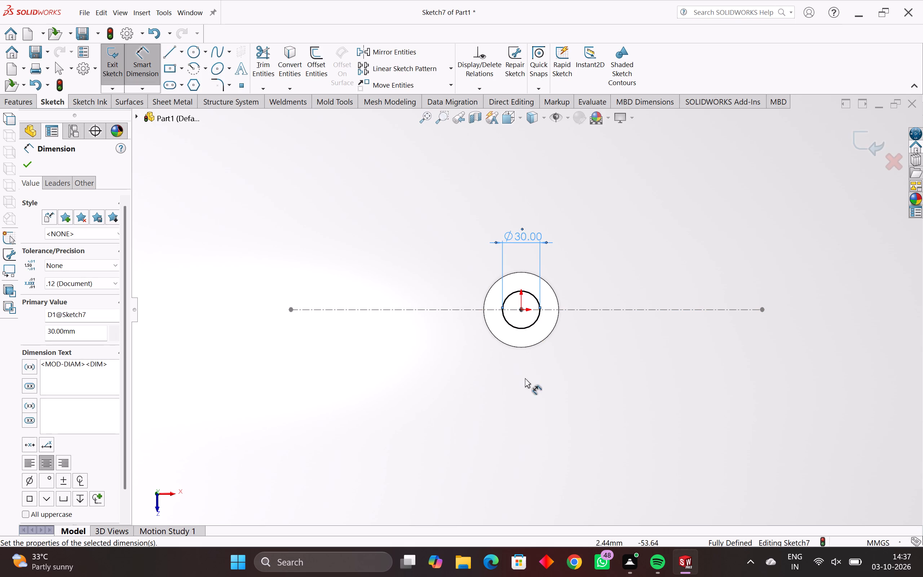
{"action": "middle_click_drag", "start_coordinate": [540, 376], "coordinate": [563, 374]}
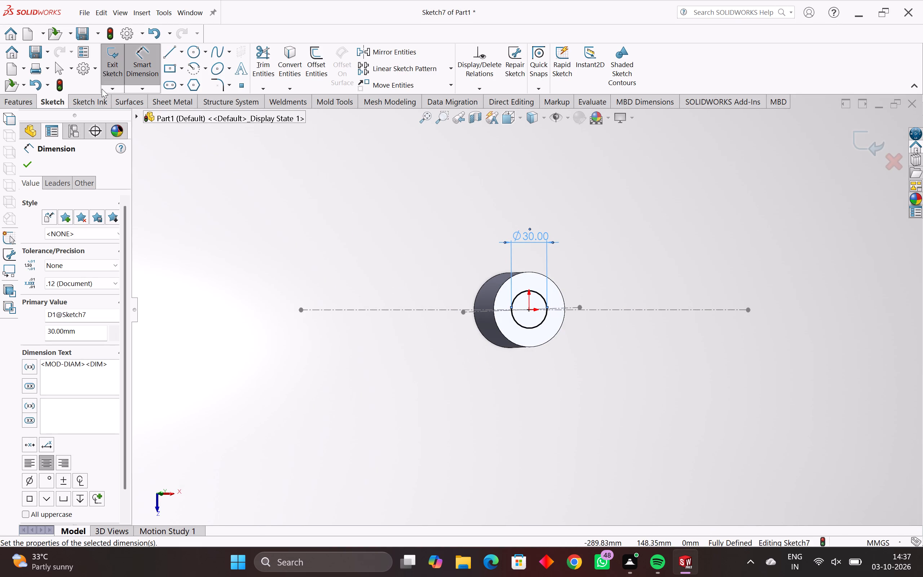
{"action": "left_click", "coordinate": [140, 71]}
{"action": "left_click", "coordinate": [121, 65]}
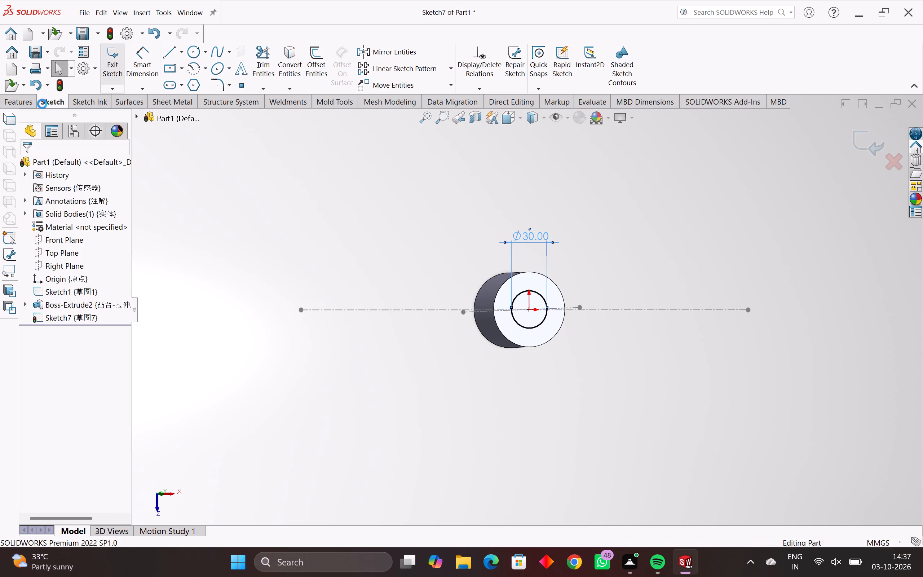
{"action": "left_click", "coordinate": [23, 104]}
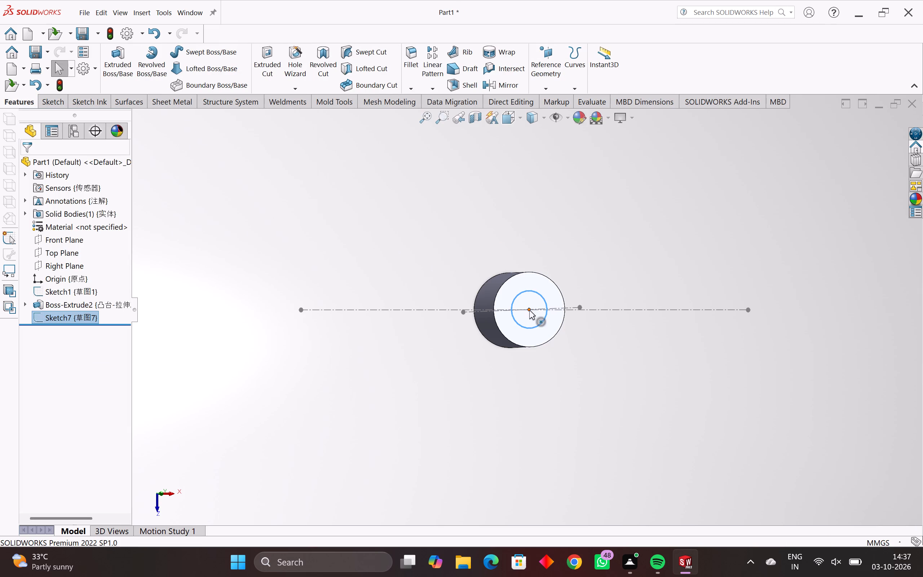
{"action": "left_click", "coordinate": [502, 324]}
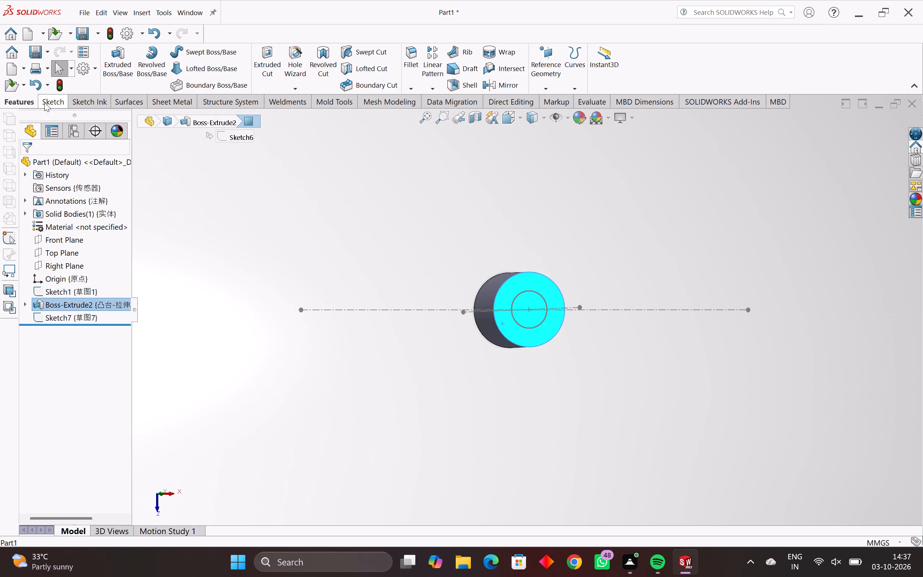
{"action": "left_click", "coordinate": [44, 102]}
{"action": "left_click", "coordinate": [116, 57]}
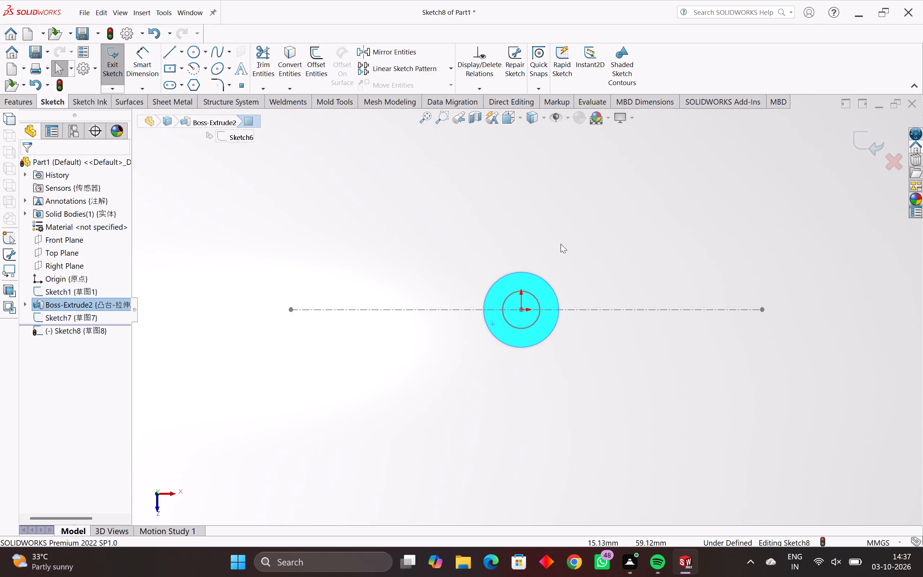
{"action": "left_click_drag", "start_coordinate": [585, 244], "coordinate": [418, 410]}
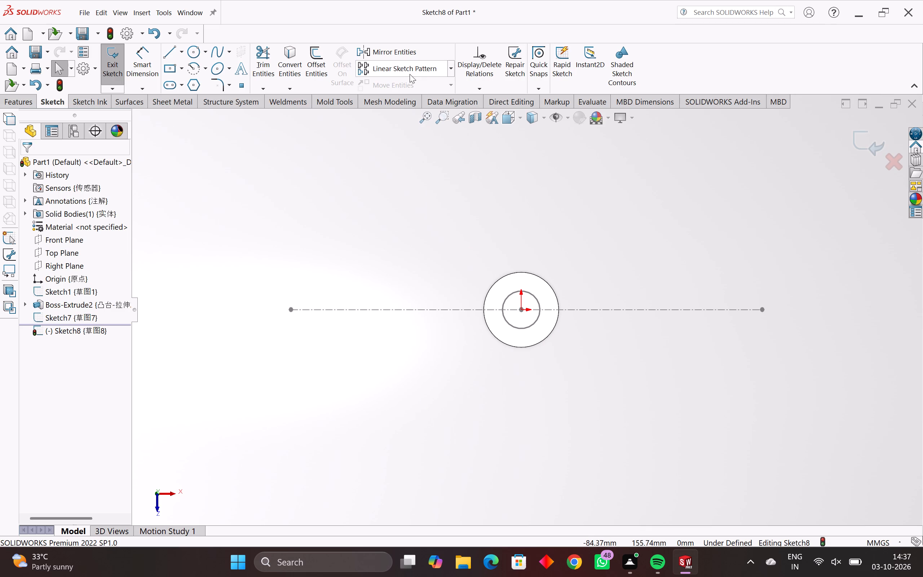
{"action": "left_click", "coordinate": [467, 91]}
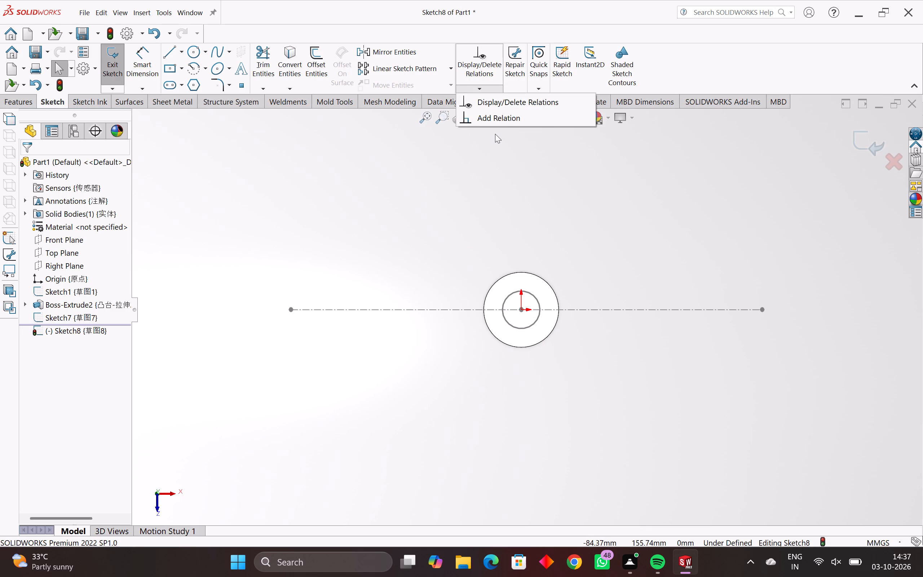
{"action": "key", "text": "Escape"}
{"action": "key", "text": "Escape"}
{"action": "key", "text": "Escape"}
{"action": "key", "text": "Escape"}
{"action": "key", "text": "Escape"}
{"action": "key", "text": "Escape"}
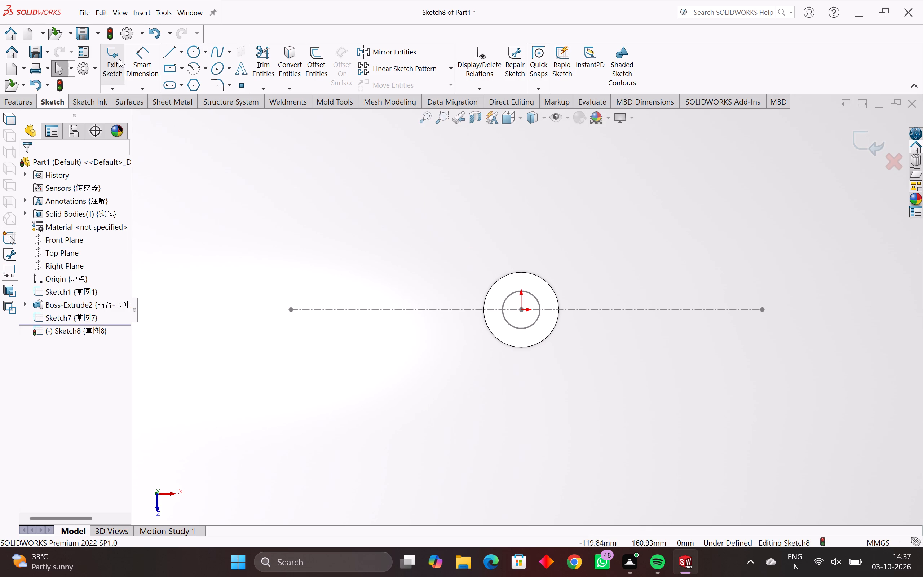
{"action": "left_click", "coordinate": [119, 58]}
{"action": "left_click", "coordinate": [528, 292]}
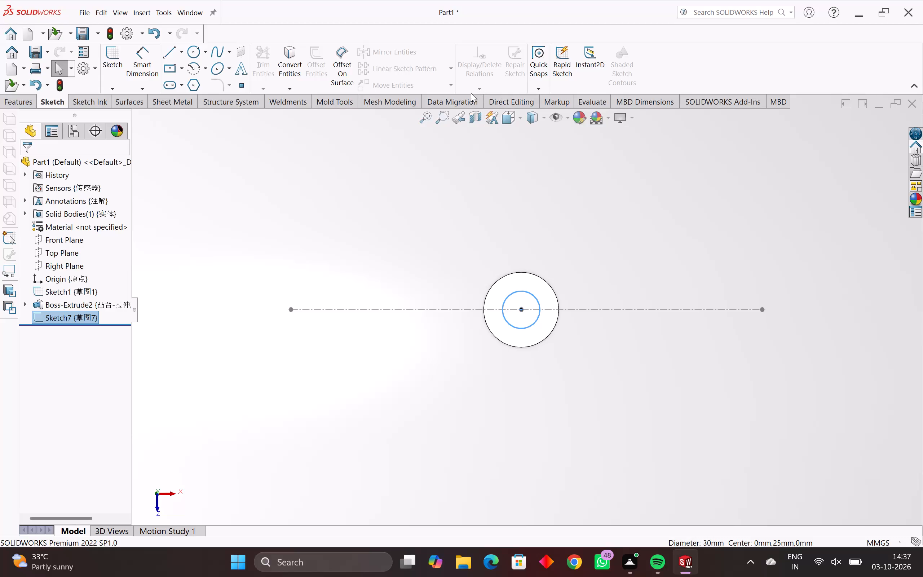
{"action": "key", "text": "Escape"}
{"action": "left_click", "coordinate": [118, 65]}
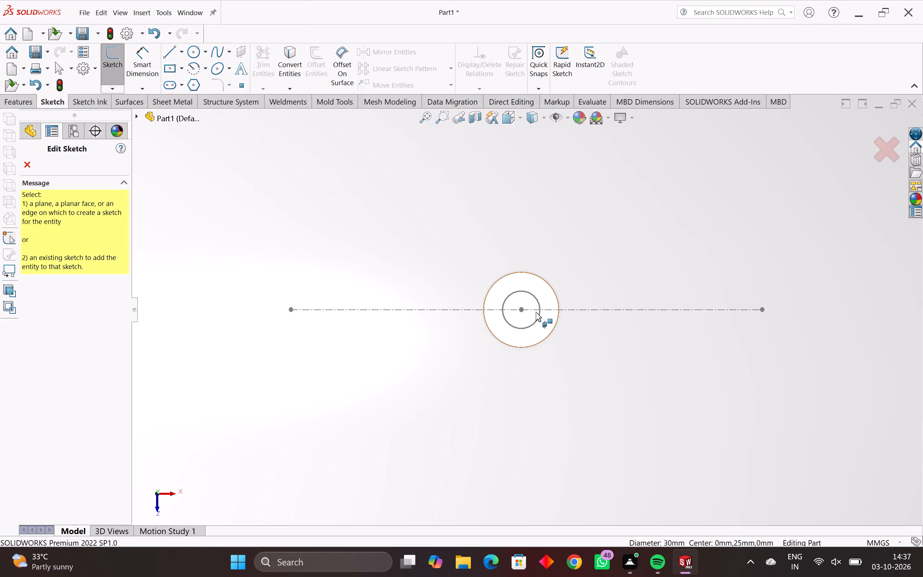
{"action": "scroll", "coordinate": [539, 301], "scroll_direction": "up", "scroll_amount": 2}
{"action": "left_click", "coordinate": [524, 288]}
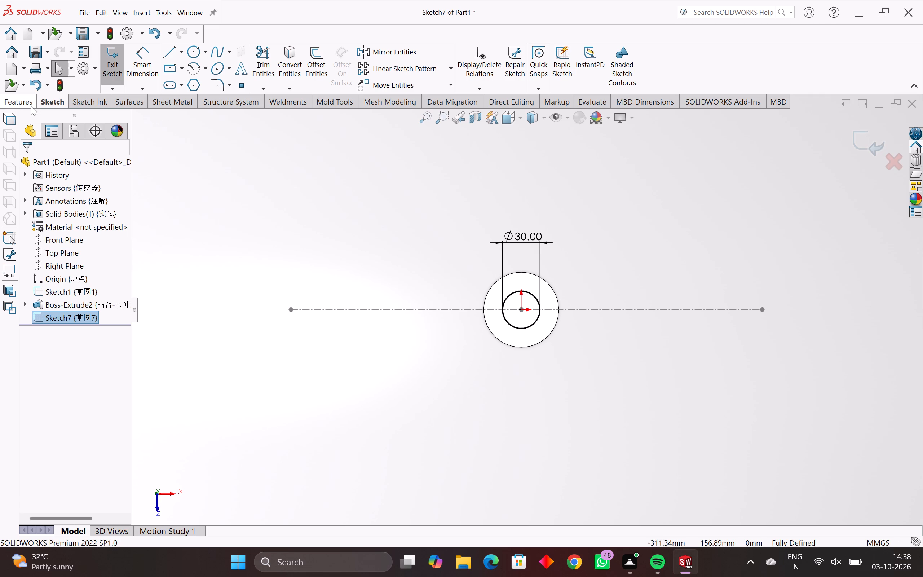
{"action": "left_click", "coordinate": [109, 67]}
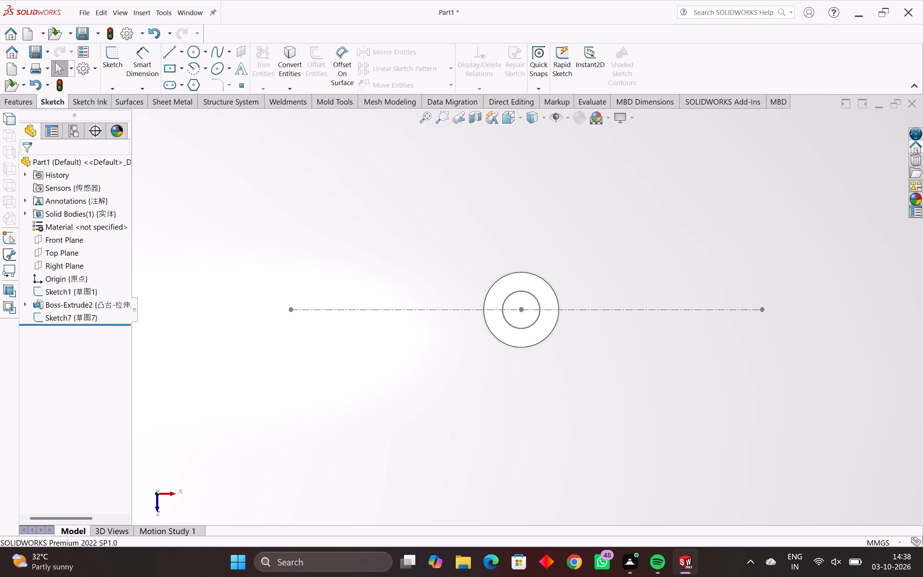
Cut-extrude the 30 mm circle through the cylinder with a Through All end condition.
{"action": "left_click", "coordinate": [30, 105]}
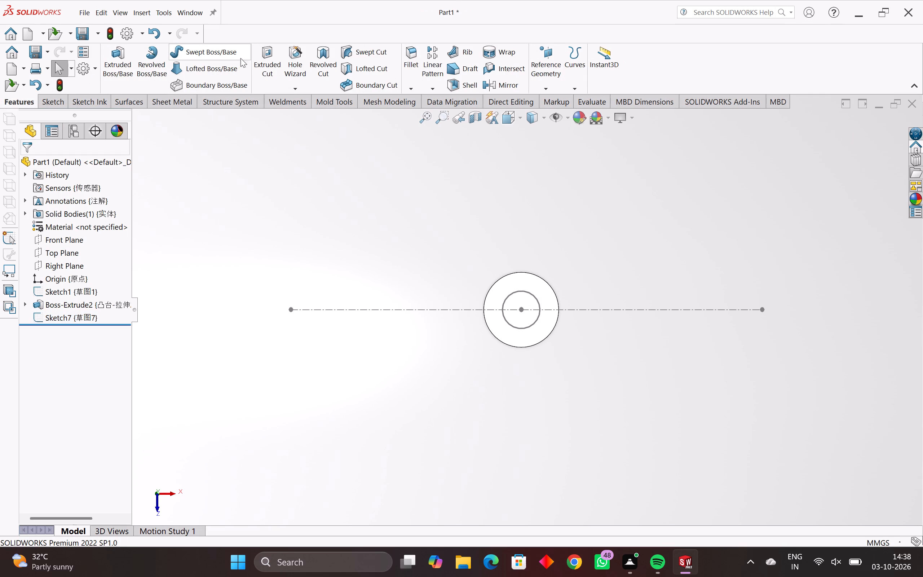
{"action": "left_click", "coordinate": [269, 57]}
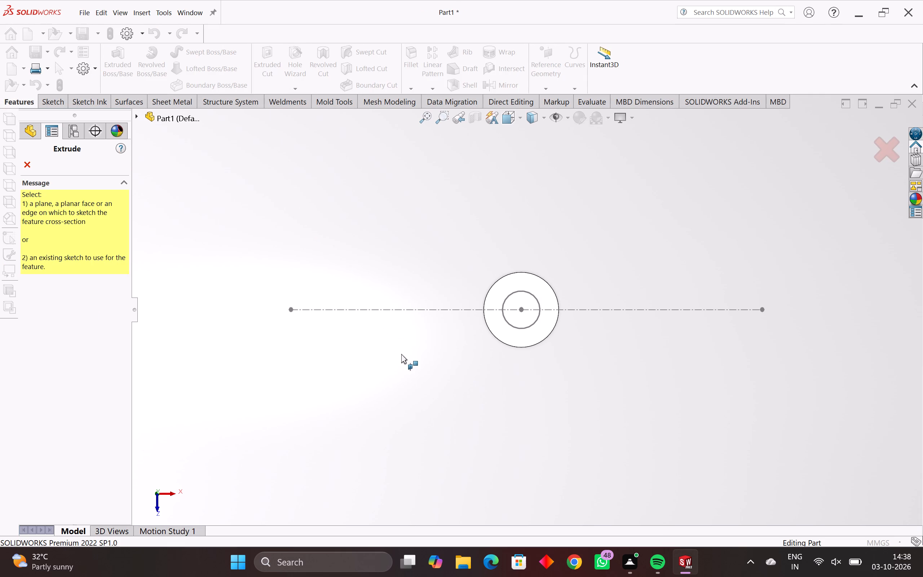
{"action": "middle_click_drag", "start_coordinate": [401, 354], "coordinate": [460, 355]}
{"action": "left_click", "coordinate": [532, 324]}
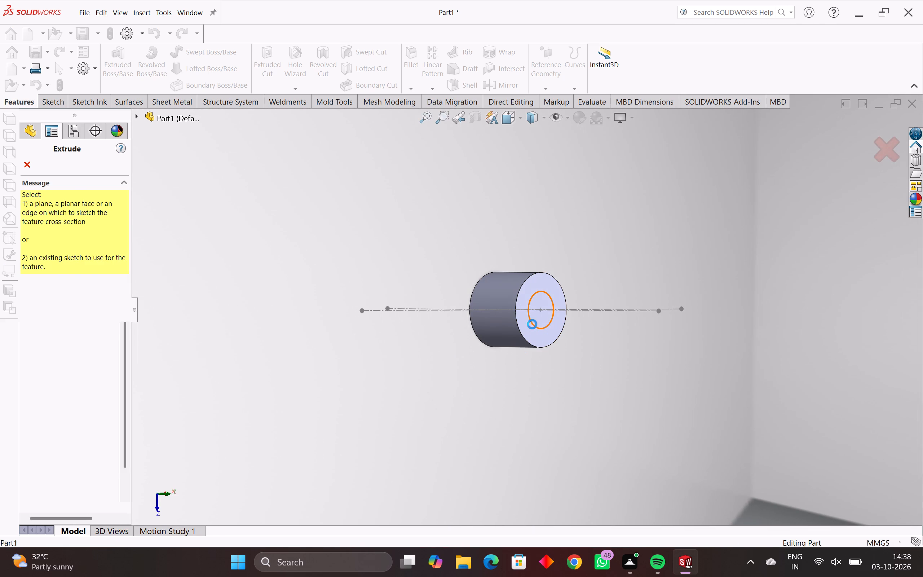
{"action": "middle_click_drag", "start_coordinate": [420, 346], "coordinate": [488, 352]}
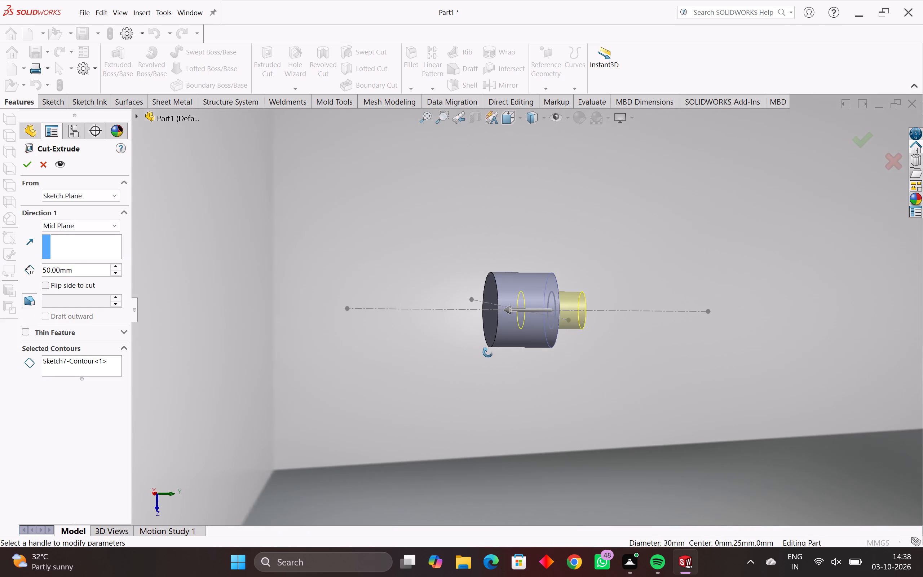
{"action": "middle_click_drag", "start_coordinate": [488, 352], "coordinate": [483, 354]}
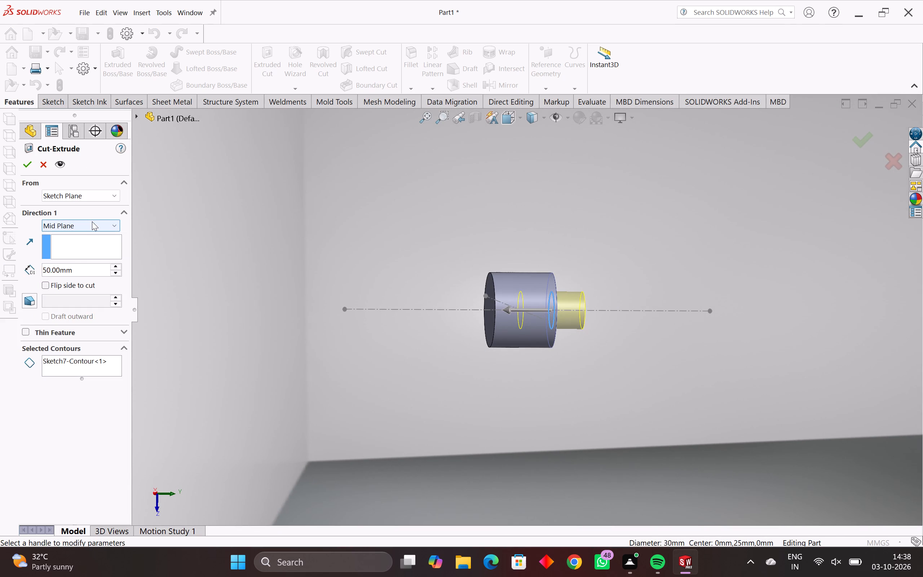
{"action": "left_click", "coordinate": [95, 227]}
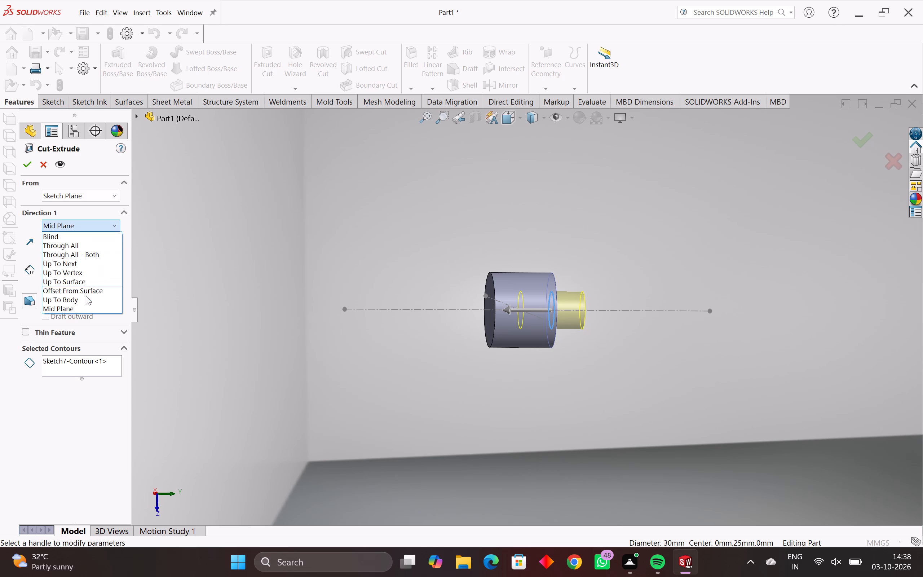
{"action": "left_click", "coordinate": [81, 246]}
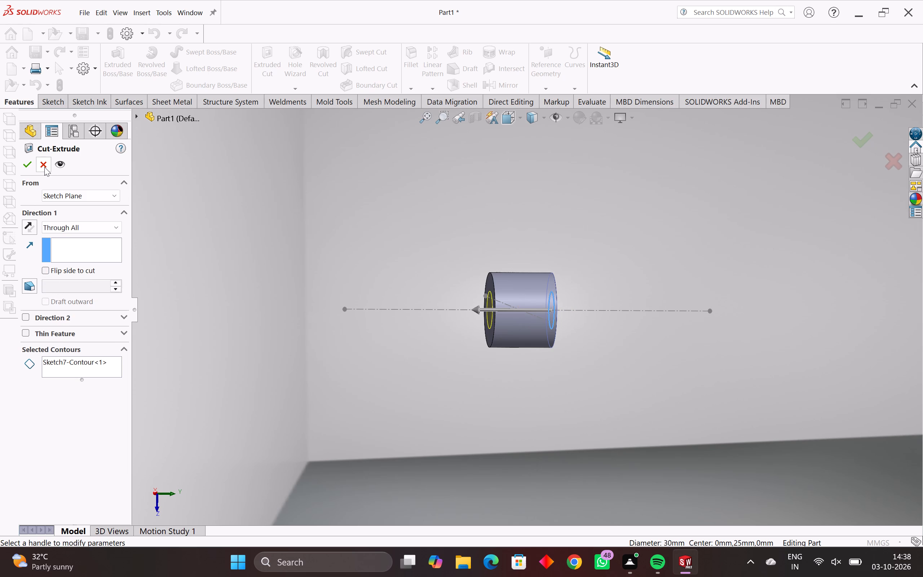
{"action": "left_click", "coordinate": [28, 162]}
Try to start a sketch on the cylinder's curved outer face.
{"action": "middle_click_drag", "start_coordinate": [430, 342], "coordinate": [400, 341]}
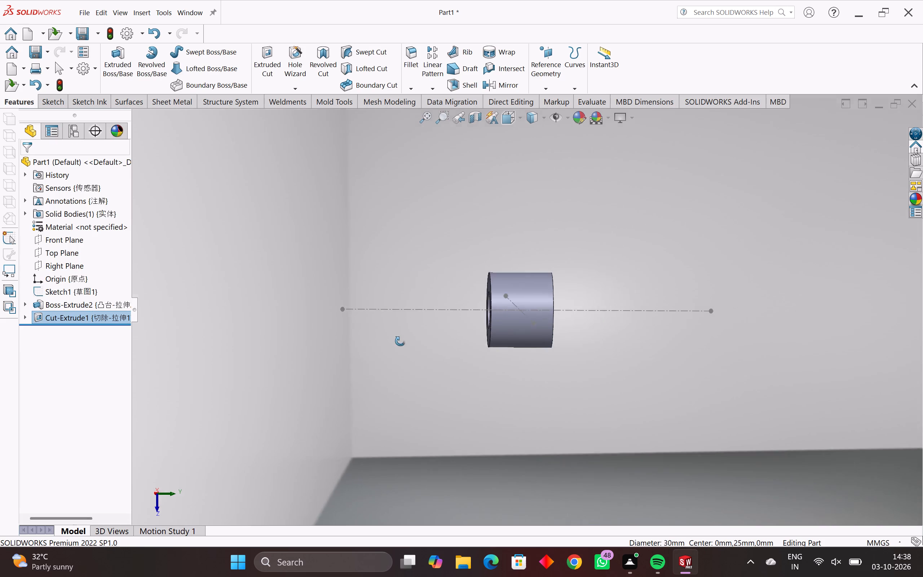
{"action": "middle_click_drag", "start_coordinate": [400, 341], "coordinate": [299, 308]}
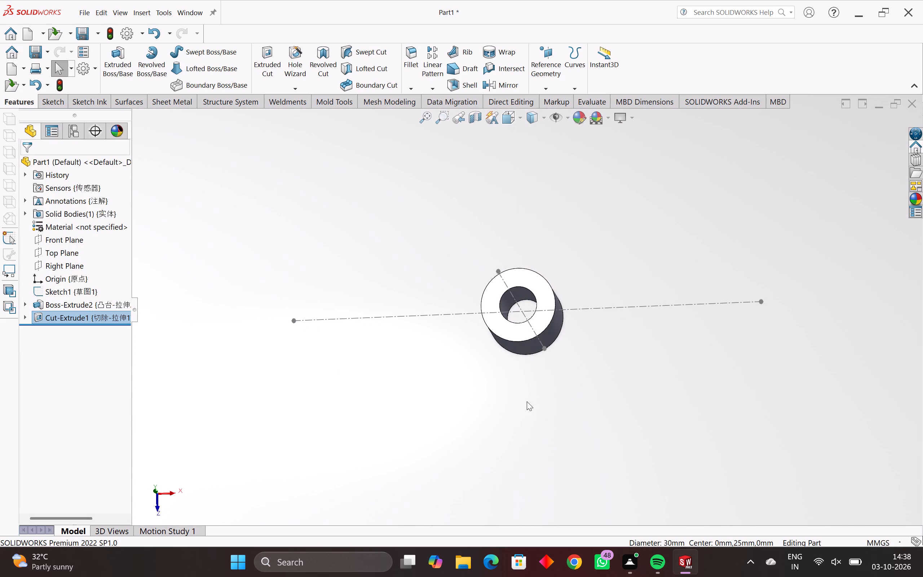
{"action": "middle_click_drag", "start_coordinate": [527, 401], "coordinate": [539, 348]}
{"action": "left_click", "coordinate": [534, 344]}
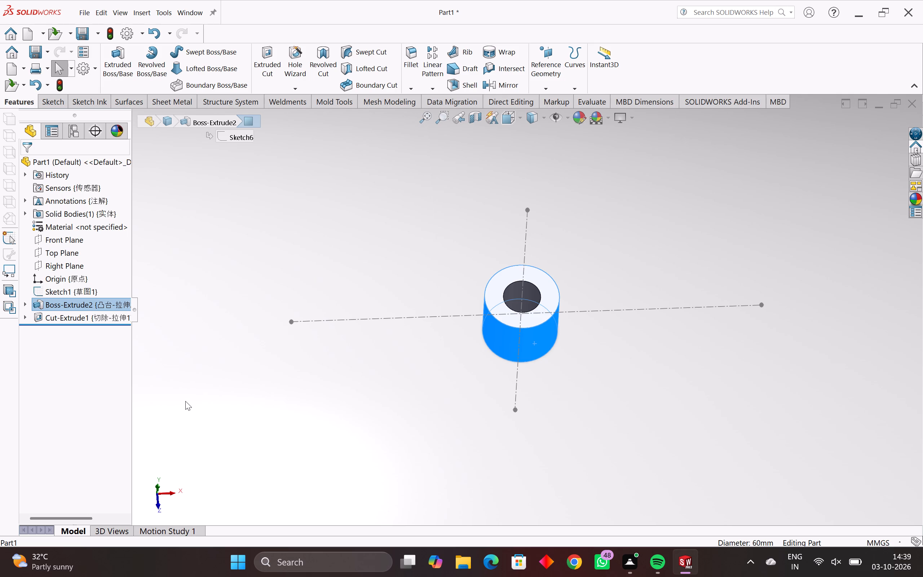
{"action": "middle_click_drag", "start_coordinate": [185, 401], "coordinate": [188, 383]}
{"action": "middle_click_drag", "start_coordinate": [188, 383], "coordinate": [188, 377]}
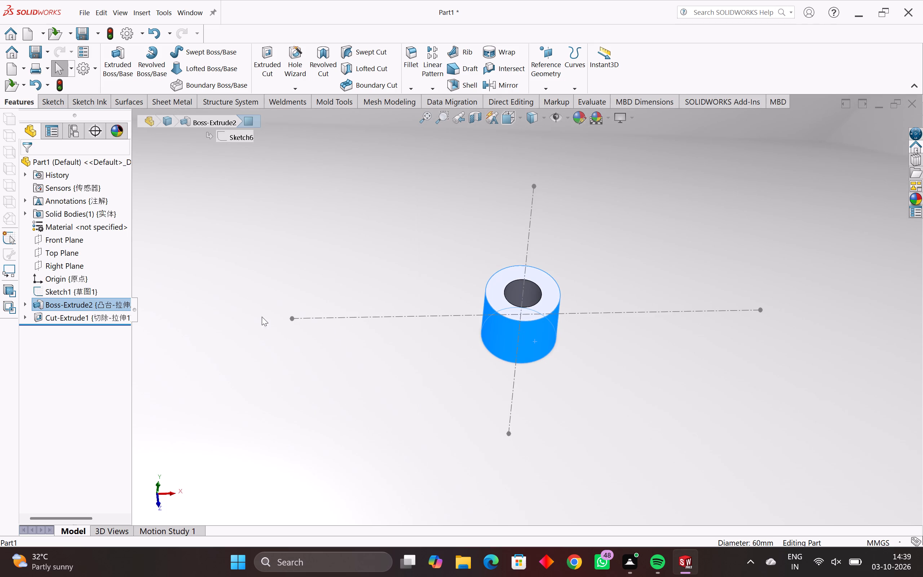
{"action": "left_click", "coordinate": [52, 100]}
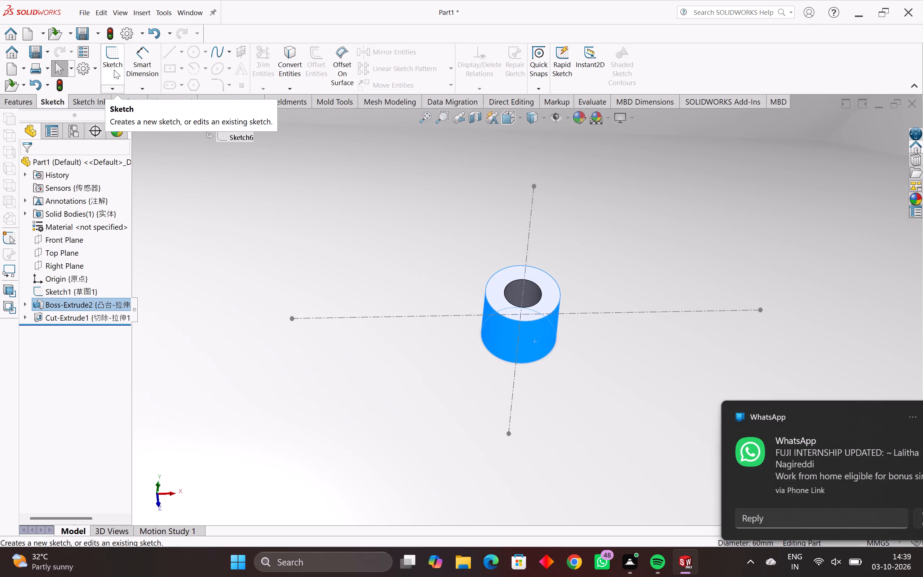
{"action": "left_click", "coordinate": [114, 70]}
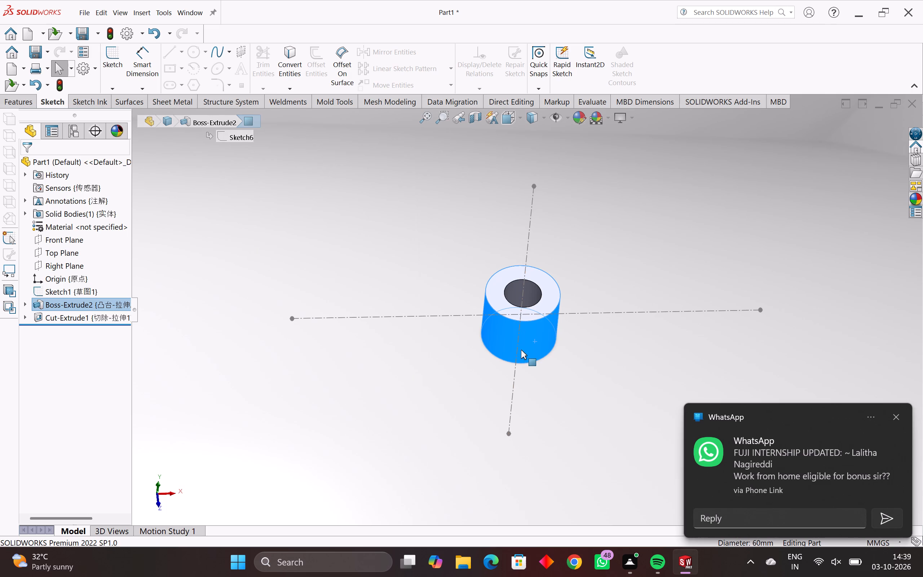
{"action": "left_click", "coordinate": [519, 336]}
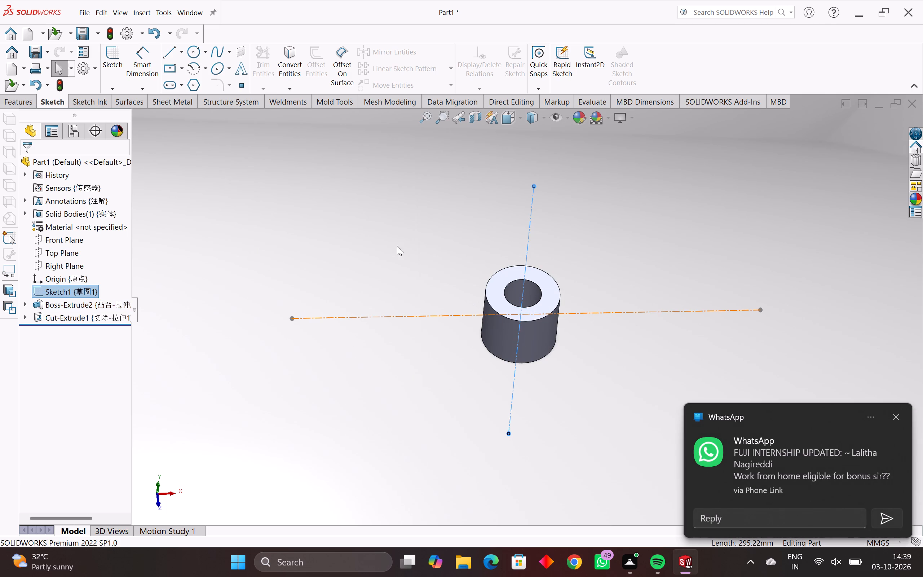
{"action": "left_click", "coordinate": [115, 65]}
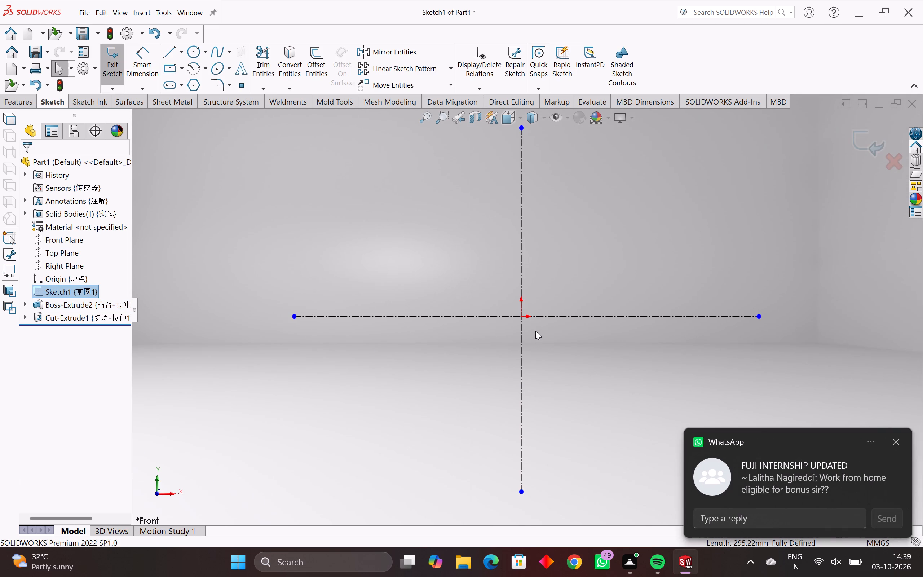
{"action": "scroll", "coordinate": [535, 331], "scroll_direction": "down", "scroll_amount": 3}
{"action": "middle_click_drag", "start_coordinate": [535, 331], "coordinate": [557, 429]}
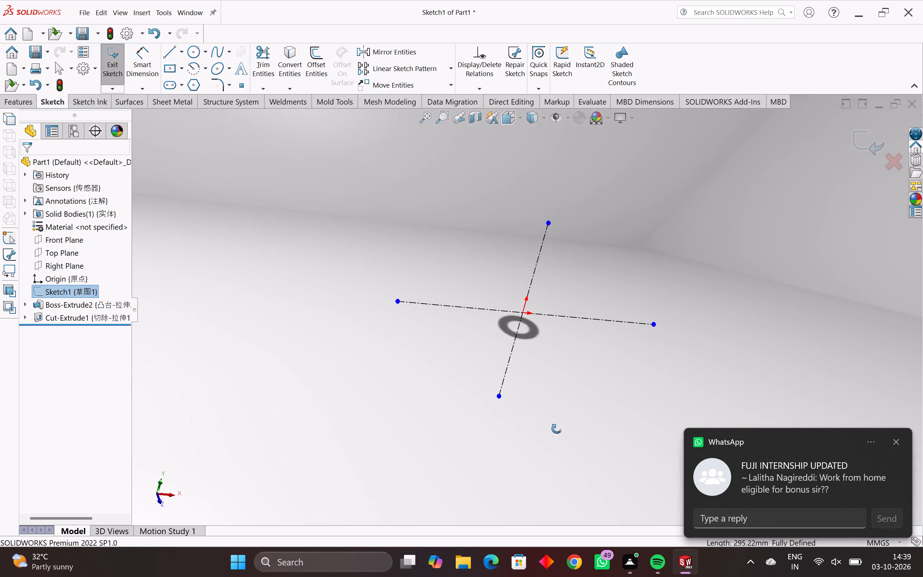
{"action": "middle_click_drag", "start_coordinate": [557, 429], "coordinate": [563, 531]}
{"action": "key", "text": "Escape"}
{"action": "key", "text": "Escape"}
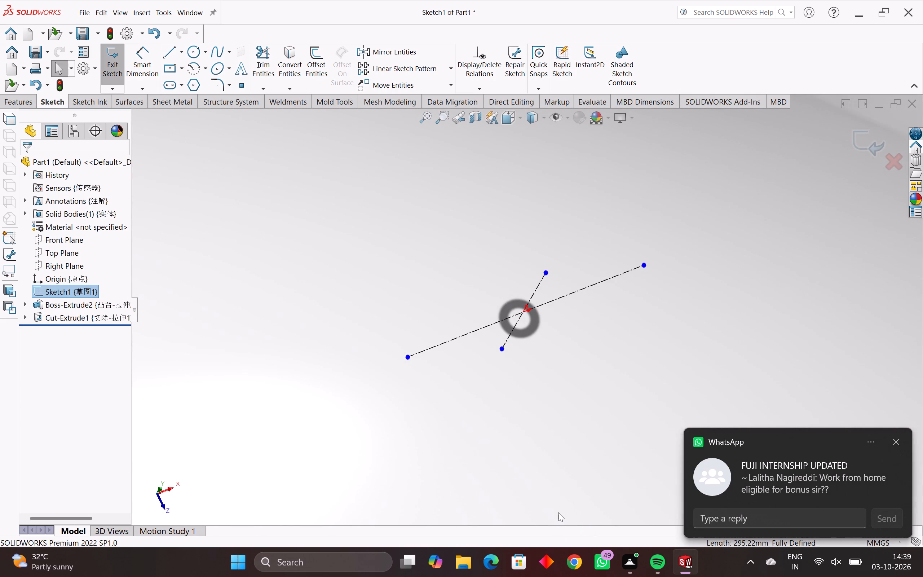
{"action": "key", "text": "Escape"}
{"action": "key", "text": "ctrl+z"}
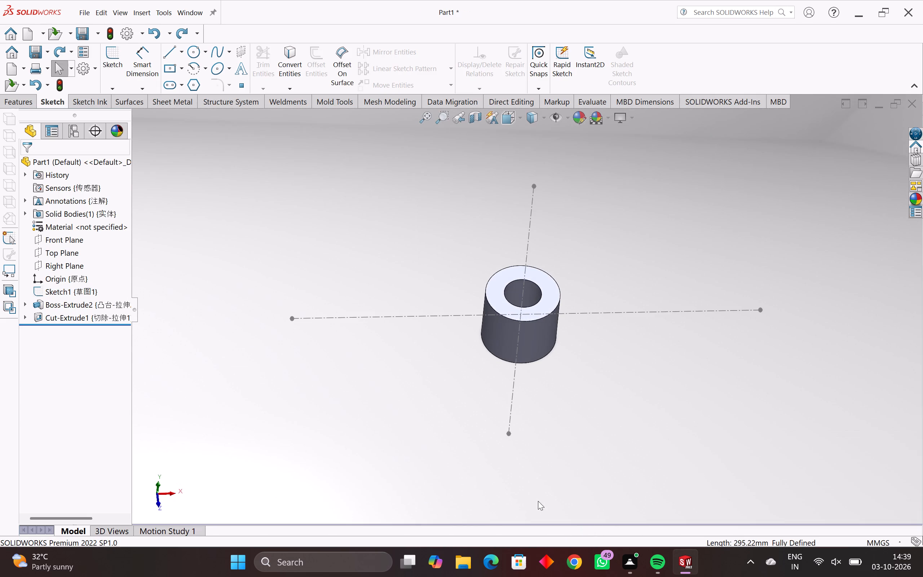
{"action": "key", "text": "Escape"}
Examine the bored cylinder and its reference centerlines from several angles.
{"action": "middle_click_drag", "start_coordinate": [534, 400], "coordinate": [527, 338]}
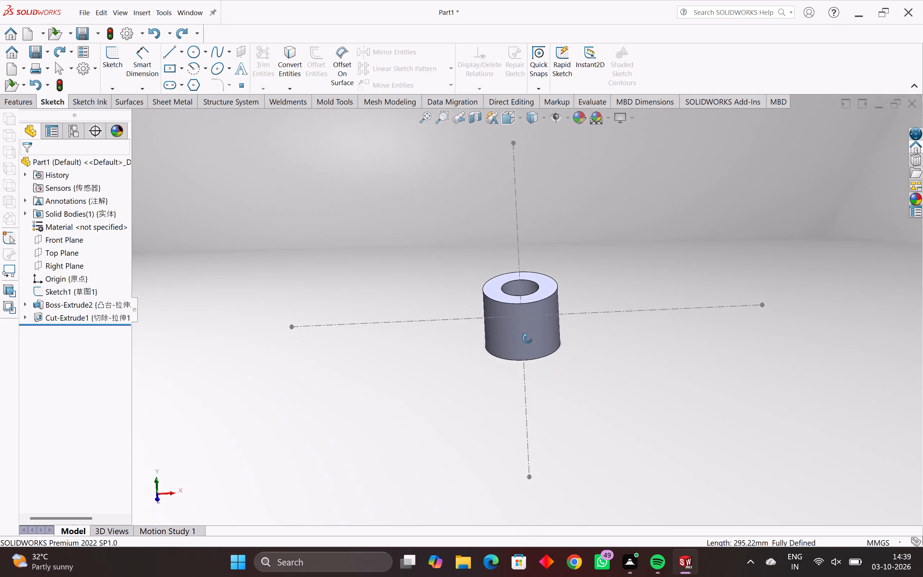
{"action": "middle_click_drag", "start_coordinate": [527, 338], "coordinate": [526, 315]}
{"action": "middle_click_drag", "start_coordinate": [488, 329], "coordinate": [493, 330]}
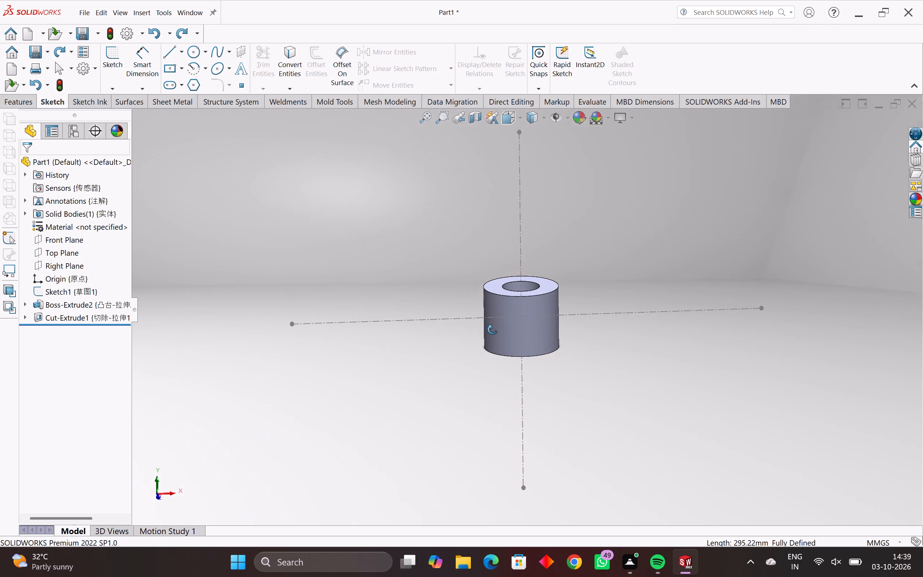
{"action": "middle_click_drag", "start_coordinate": [493, 330], "coordinate": [597, 367]}
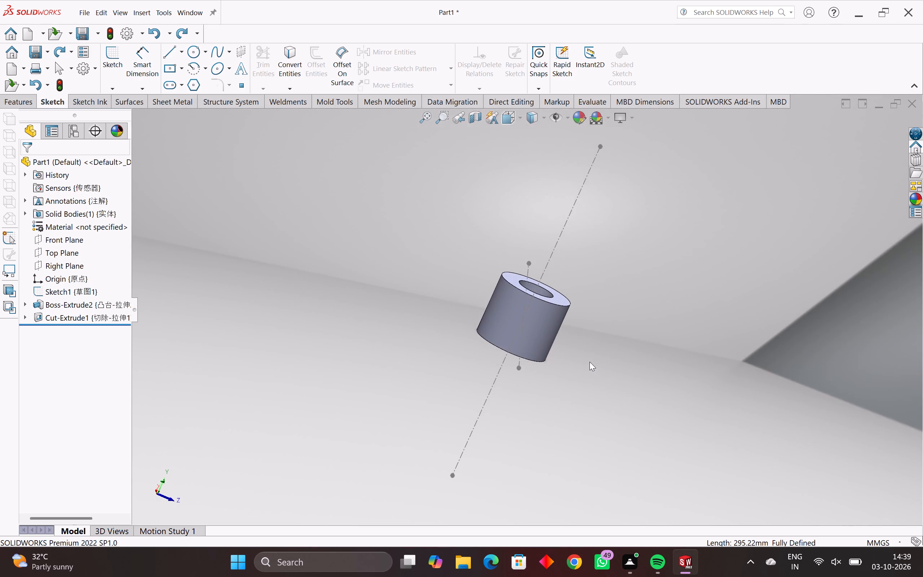
{"action": "middle_click_drag", "start_coordinate": [588, 362], "coordinate": [526, 357]}
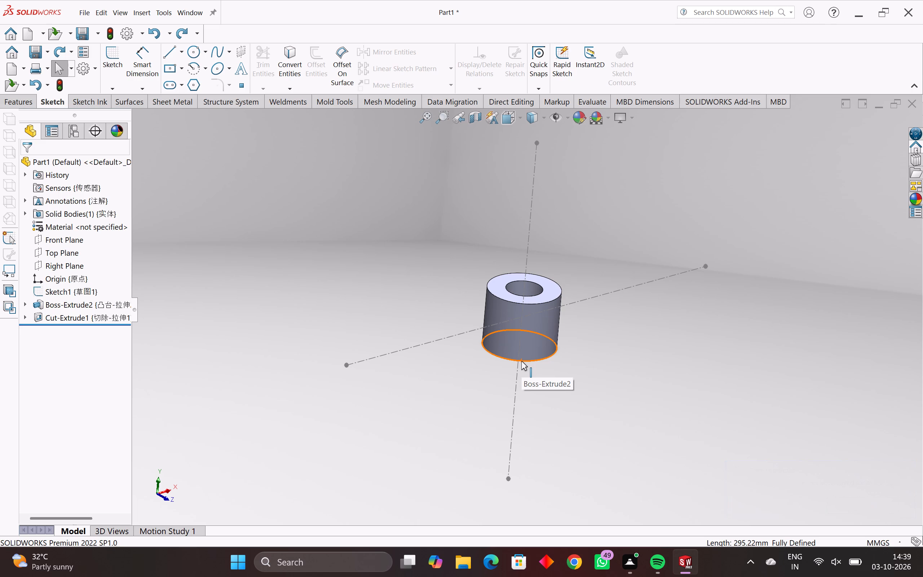
{"action": "scroll", "coordinate": [504, 356], "scroll_direction": "up", "scroll_amount": 1}
{"action": "scroll", "coordinate": [504, 356], "scroll_direction": "down", "scroll_amount": 1}
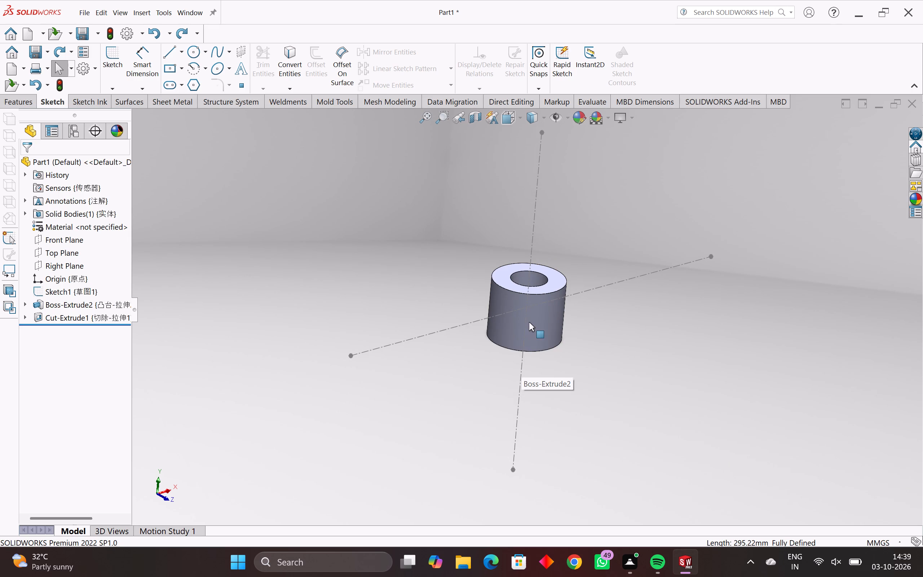
{"action": "middle_click_drag", "start_coordinate": [529, 322], "coordinate": [520, 324]}
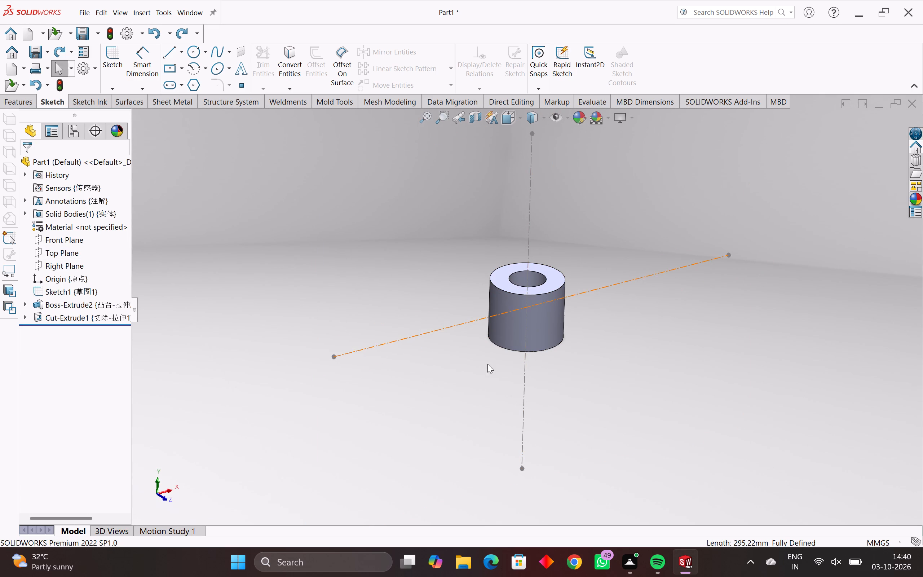
{"action": "middle_click_drag", "start_coordinate": [487, 364], "coordinate": [500, 411]}
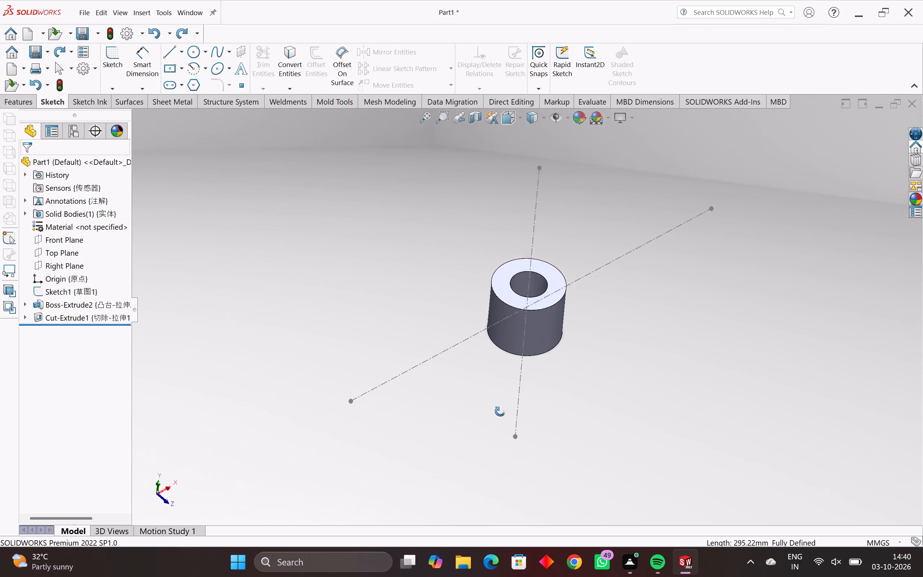
{"action": "middle_click_drag", "start_coordinate": [500, 411], "coordinate": [563, 405]}
{"action": "middle_click_drag", "start_coordinate": [372, 341], "coordinate": [326, 351]}
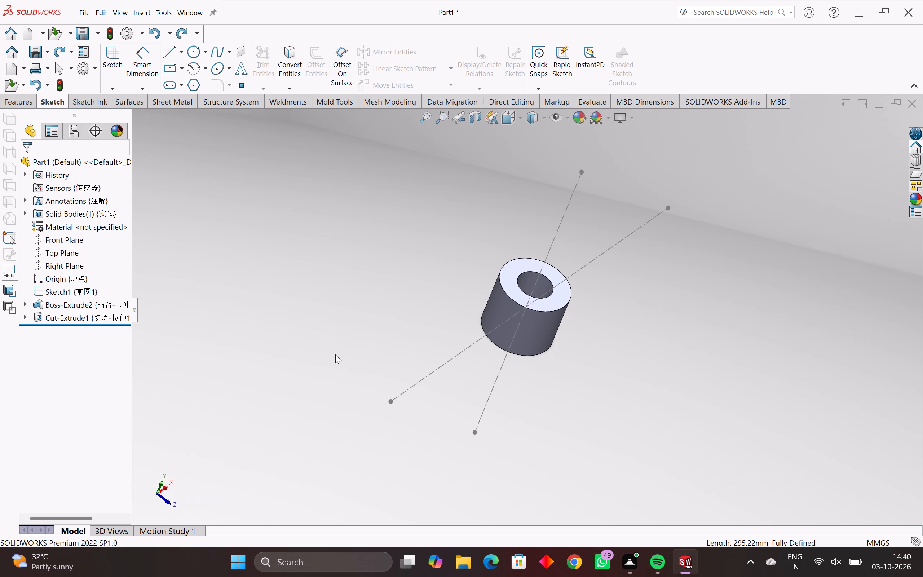
{"action": "middle_click_drag", "start_coordinate": [407, 373], "coordinate": [383, 425]}
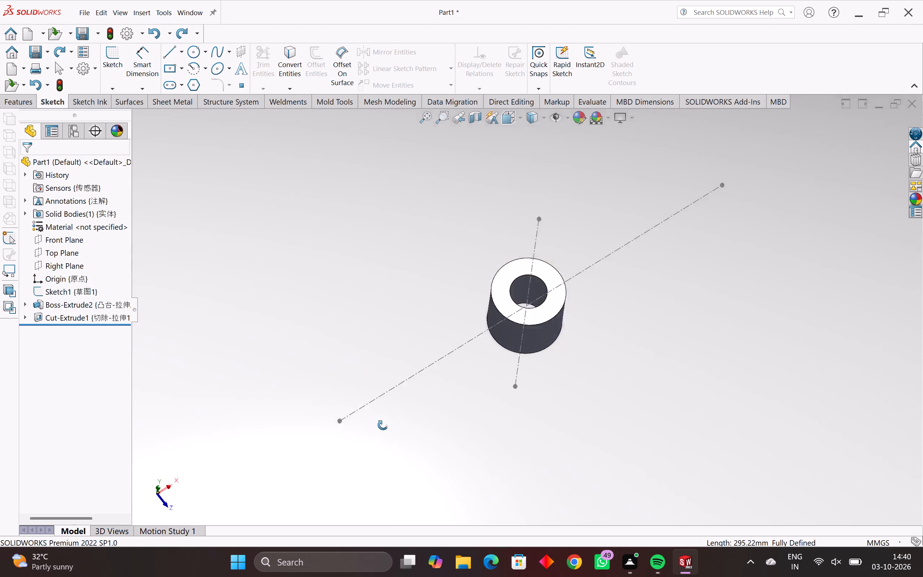
{"action": "middle_click_drag", "start_coordinate": [383, 425], "coordinate": [381, 480]}
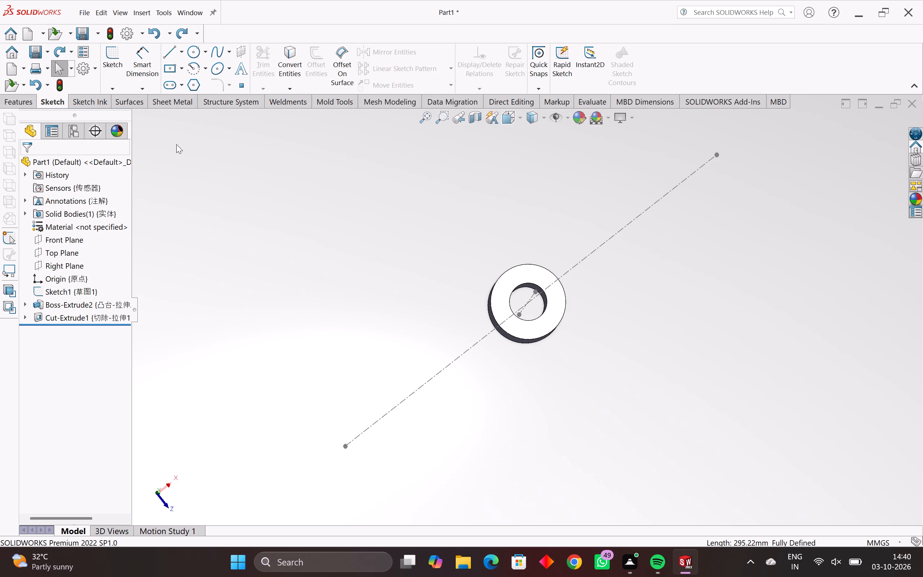
{"action": "middle_click_drag", "start_coordinate": [389, 295], "coordinate": [314, 255]}
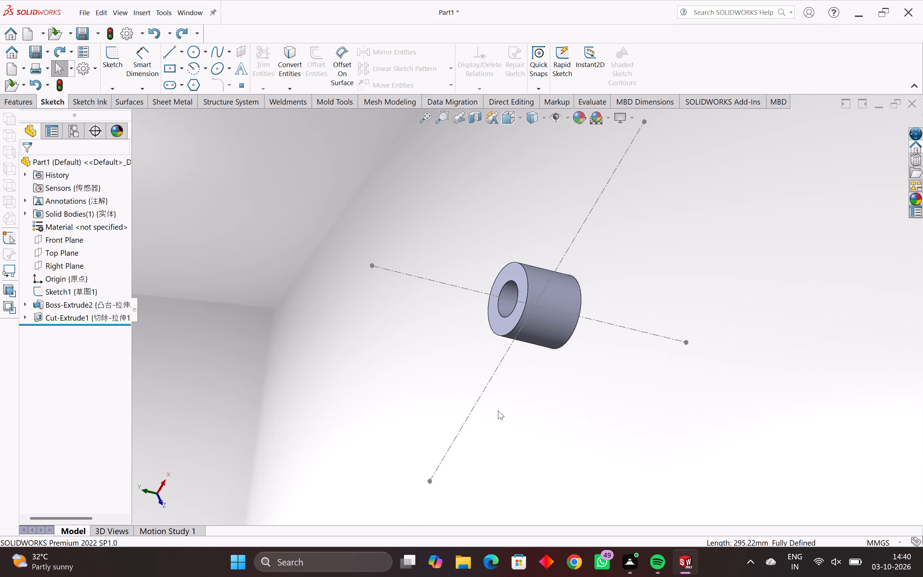
{"action": "middle_click_drag", "start_coordinate": [498, 410], "coordinate": [543, 408]}
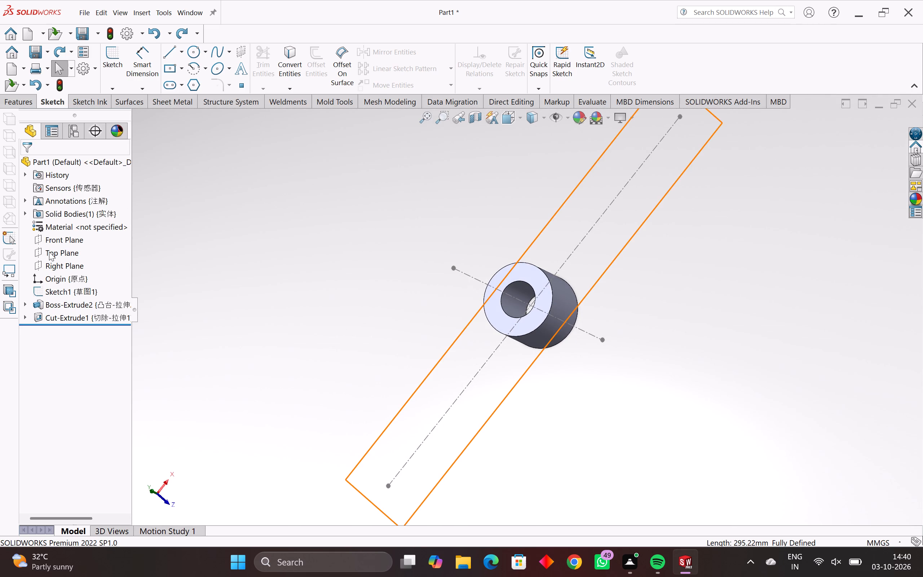
Start a new line sketch on the Top Plane, viewed normal to the plane.
{"action": "left_click", "coordinate": [49, 252]}
{"action": "left_click", "coordinate": [103, 241]}
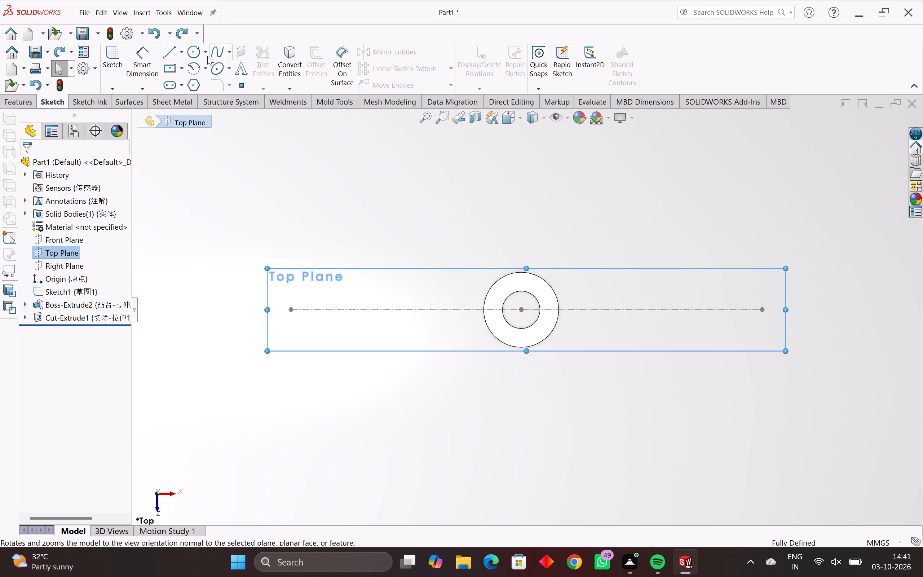
{"action": "left_click", "coordinate": [168, 52]}
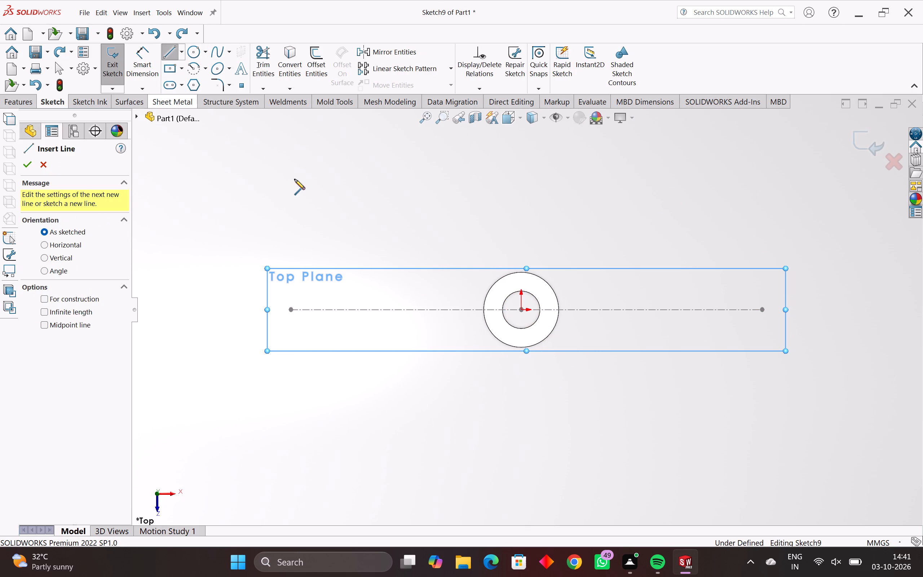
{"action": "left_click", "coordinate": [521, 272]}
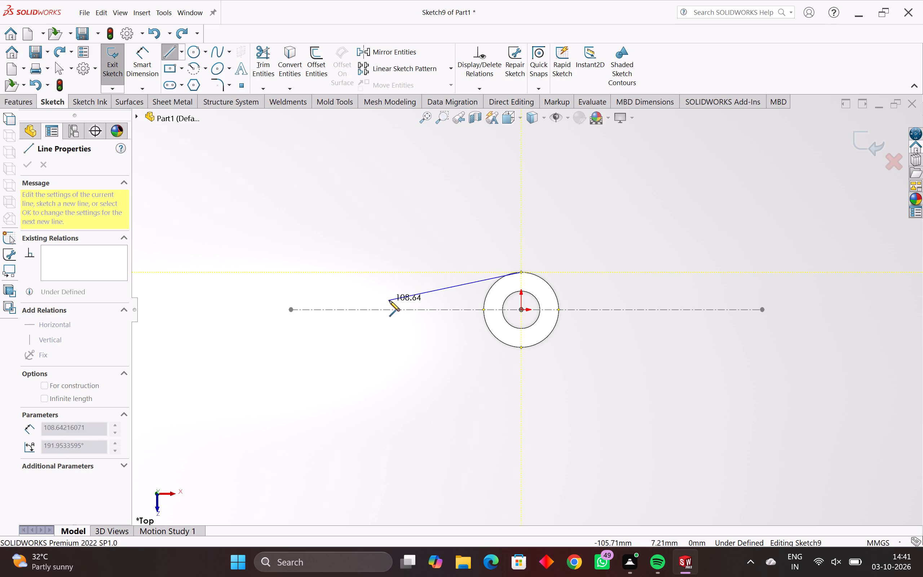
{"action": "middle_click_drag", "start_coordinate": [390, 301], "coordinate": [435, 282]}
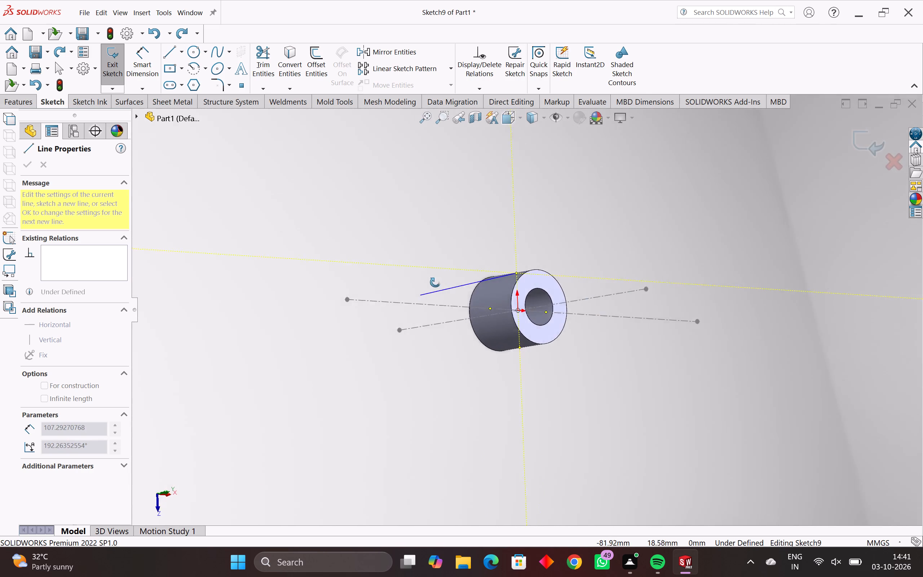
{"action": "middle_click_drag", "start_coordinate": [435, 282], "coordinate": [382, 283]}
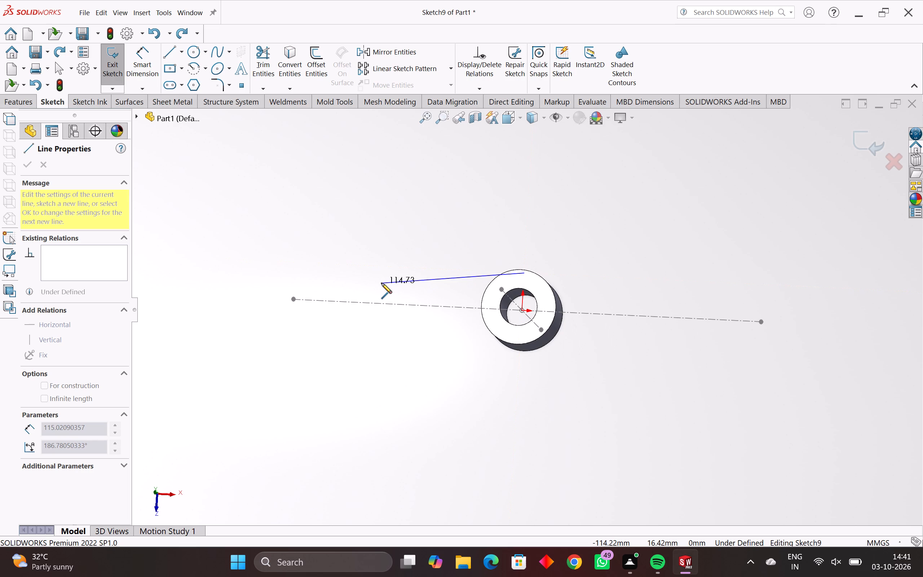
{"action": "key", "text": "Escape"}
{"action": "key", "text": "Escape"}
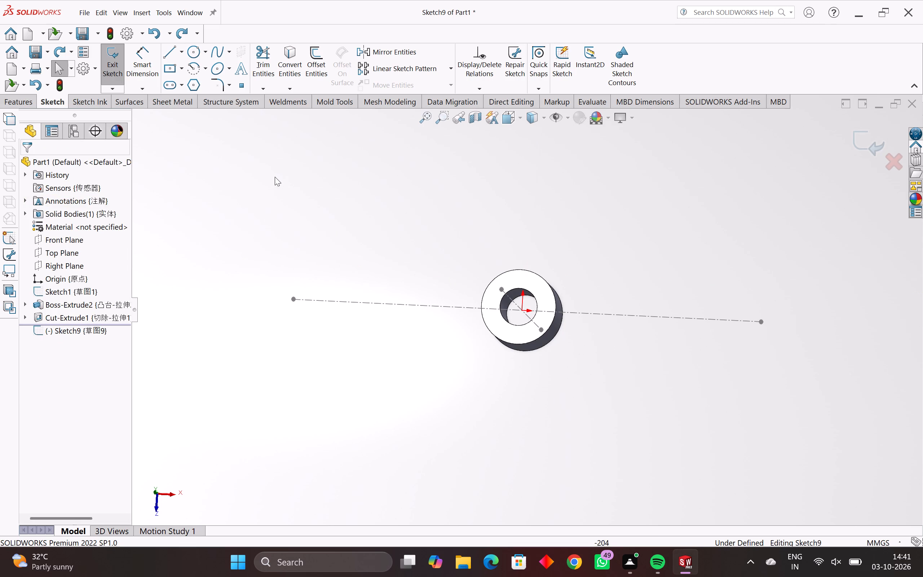
Sketch a circle centred on the origin and set its radius to 60 mm.
{"action": "left_click", "coordinate": [197, 53]}
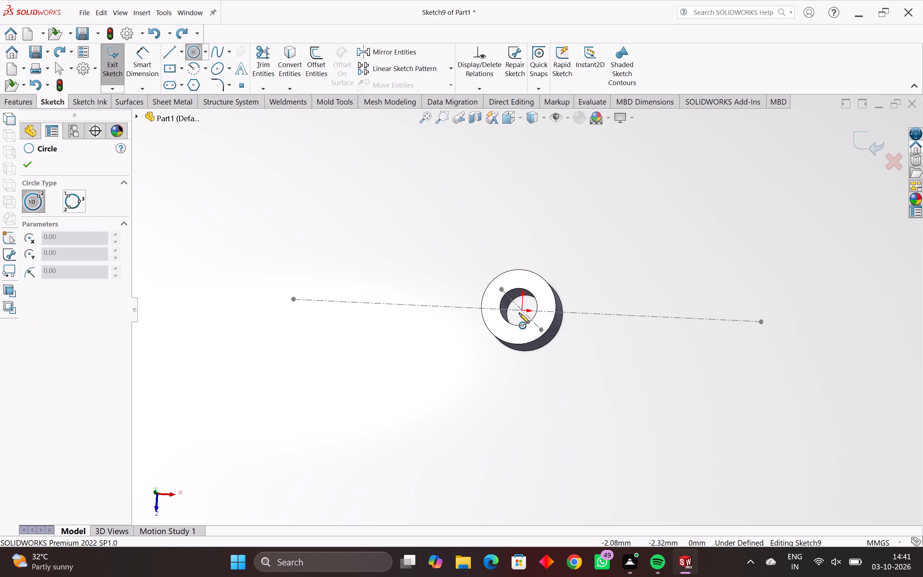
{"action": "middle_click_drag", "start_coordinate": [523, 310], "coordinate": [530, 310]}
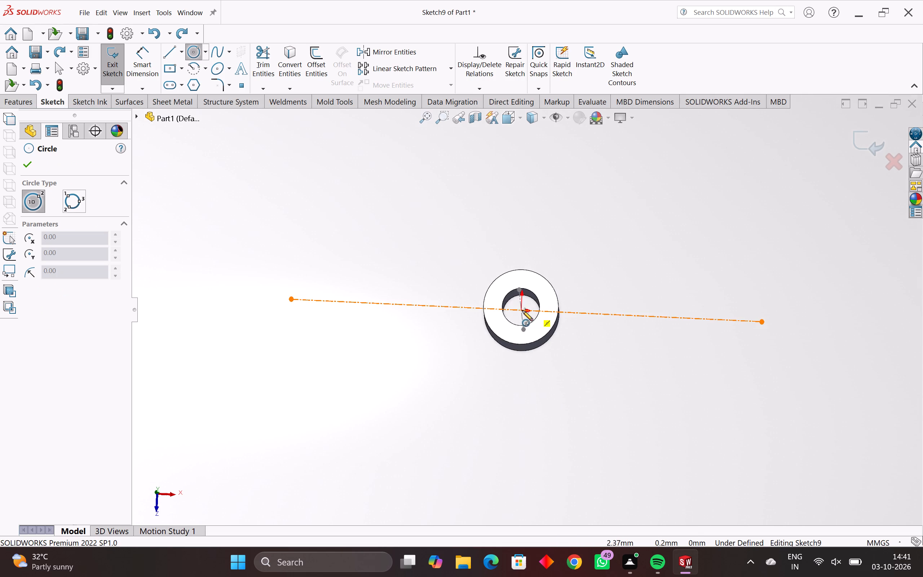
{"action": "left_click", "coordinate": [521, 310]}
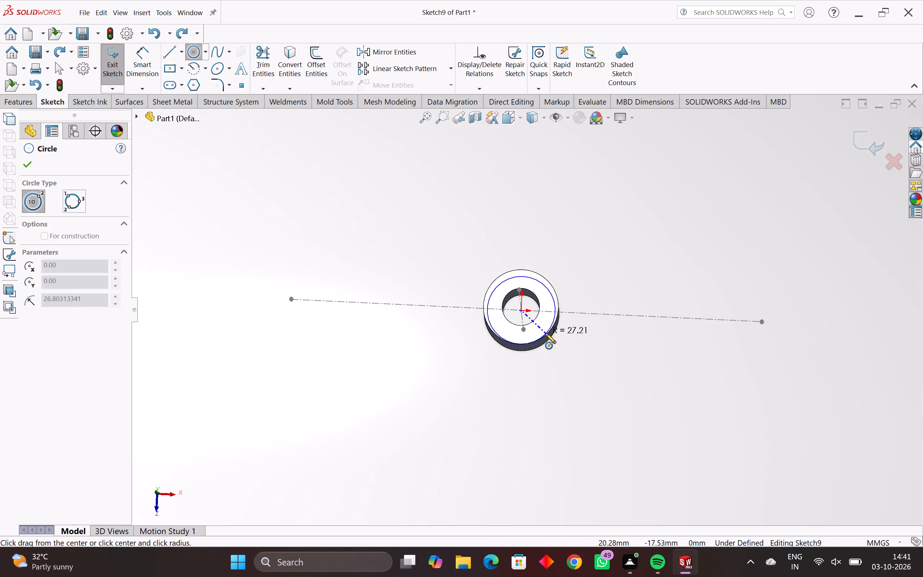
{"action": "left_click", "coordinate": [548, 314]}
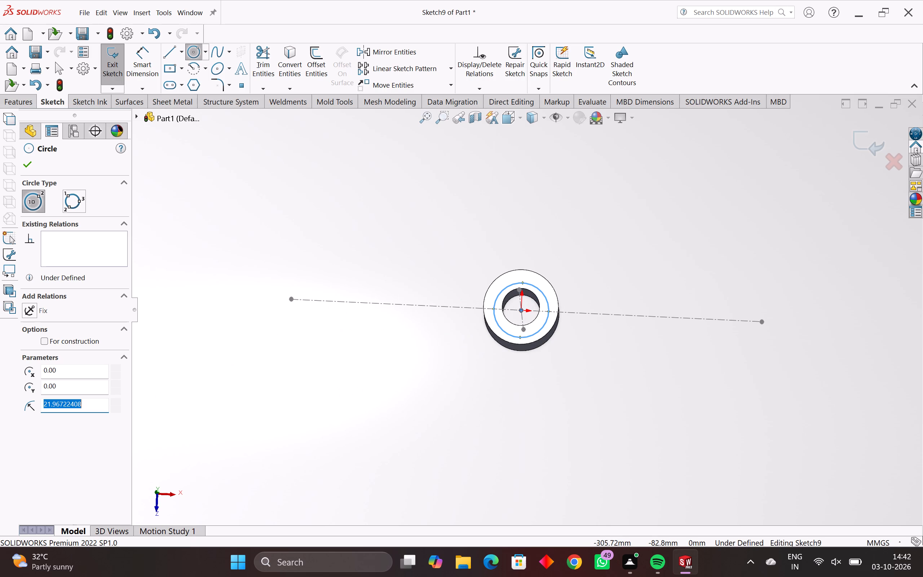
{"action": "key", "text": "3"}
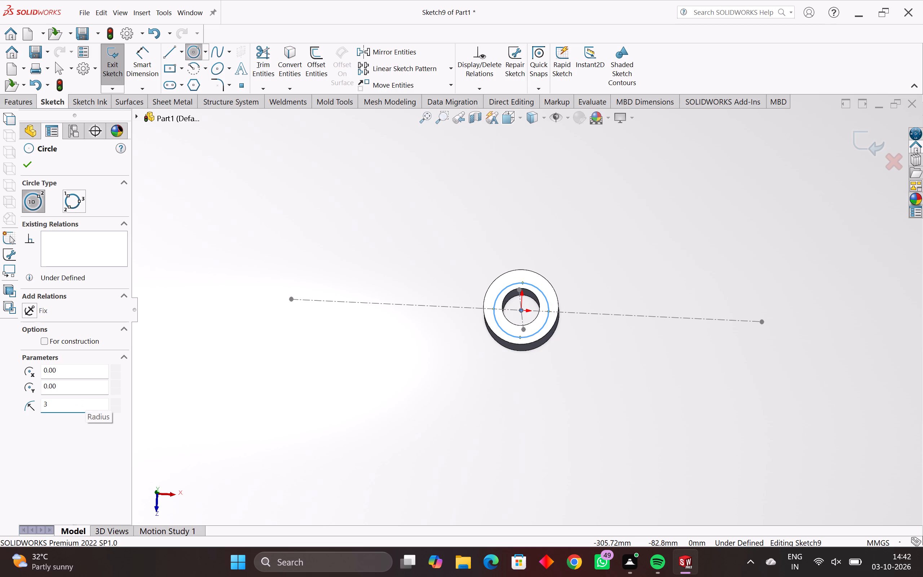
{"action": "key", "text": "BackSpace"}
{"action": "type", "text": "60"}
{"action": "key", "text": "Return"}
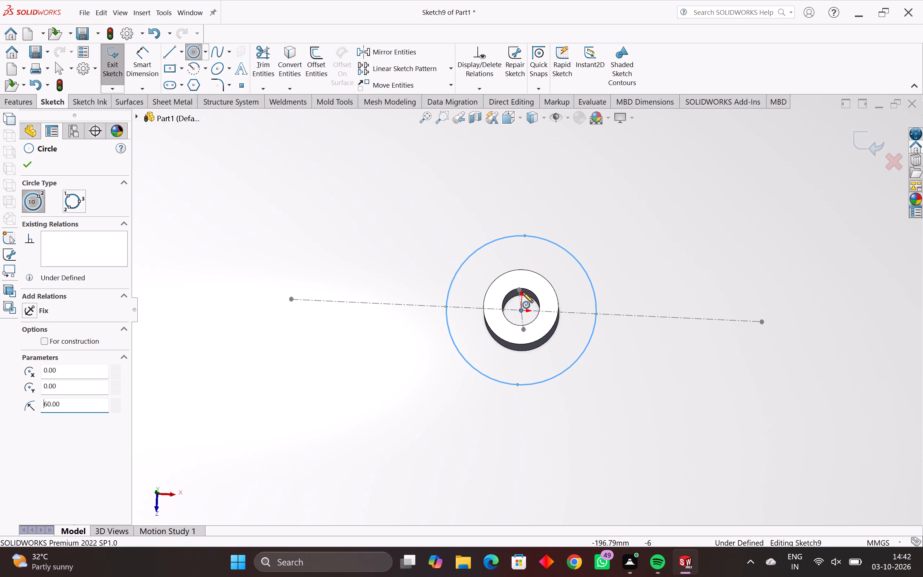
Set the circle's radius to 30 mm and finish the Circle command.
{"action": "left_click_drag", "start_coordinate": [76, 406], "coordinate": [10, 398]}
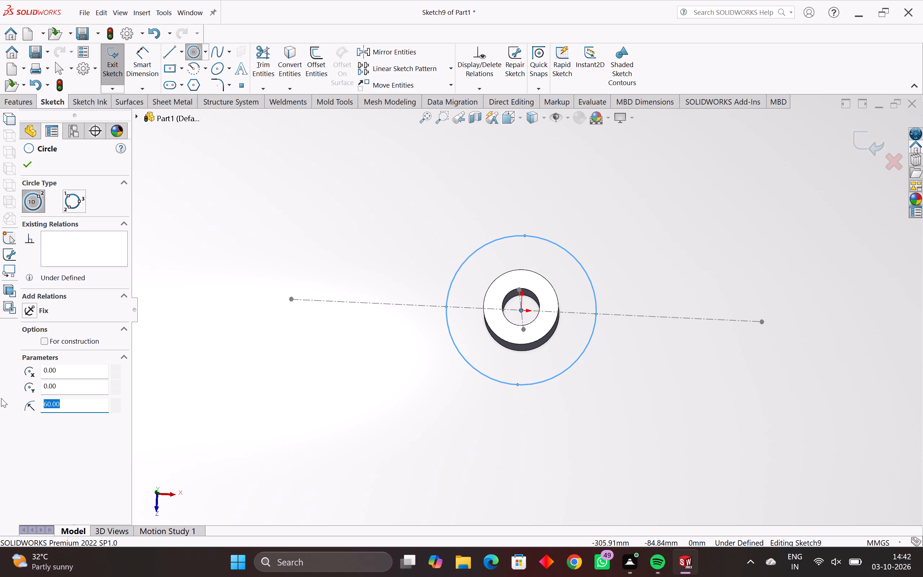
{"action": "type", "text": "30"}
{"action": "key", "text": "Return"}
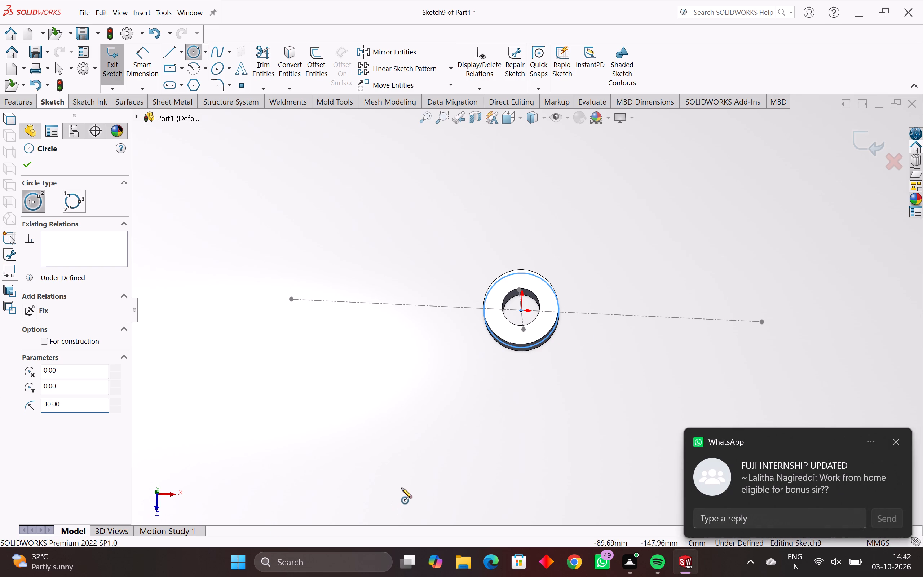
{"action": "middle_click_drag", "start_coordinate": [402, 487], "coordinate": [380, 512]}
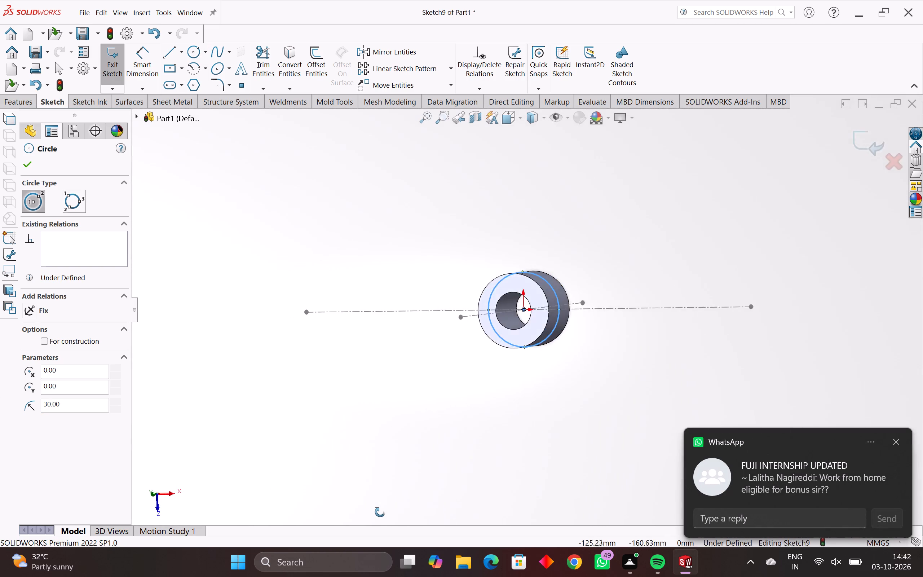
{"action": "middle_click_drag", "start_coordinate": [380, 512], "coordinate": [404, 502]}
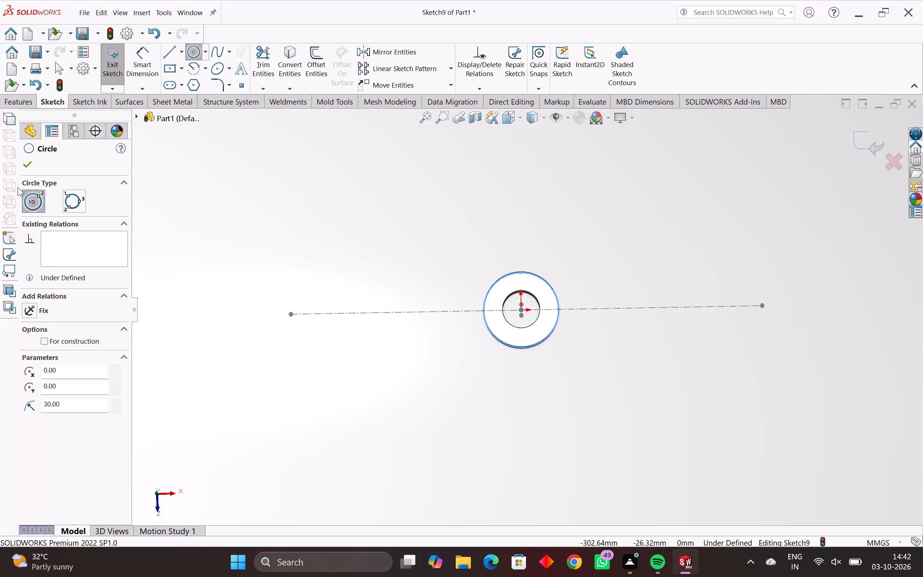
{"action": "left_click", "coordinate": [26, 159]}
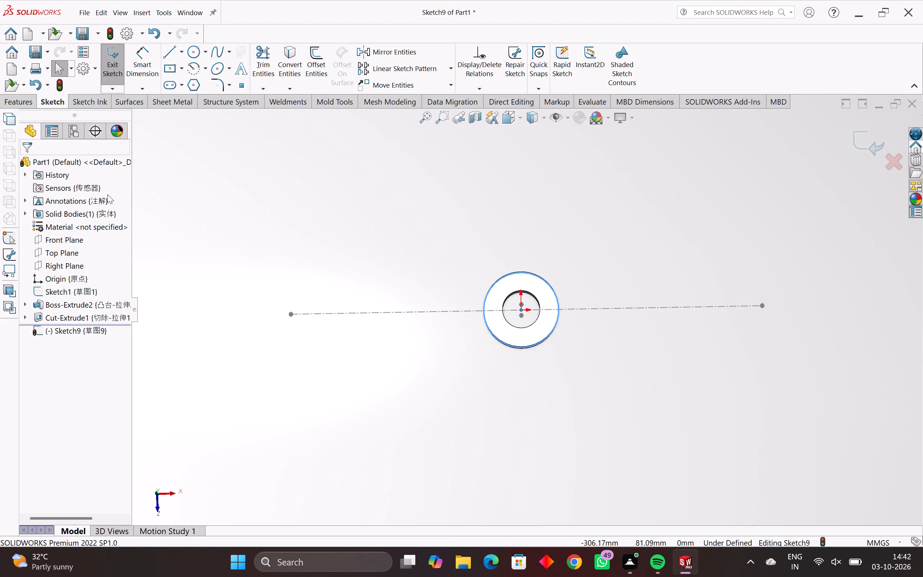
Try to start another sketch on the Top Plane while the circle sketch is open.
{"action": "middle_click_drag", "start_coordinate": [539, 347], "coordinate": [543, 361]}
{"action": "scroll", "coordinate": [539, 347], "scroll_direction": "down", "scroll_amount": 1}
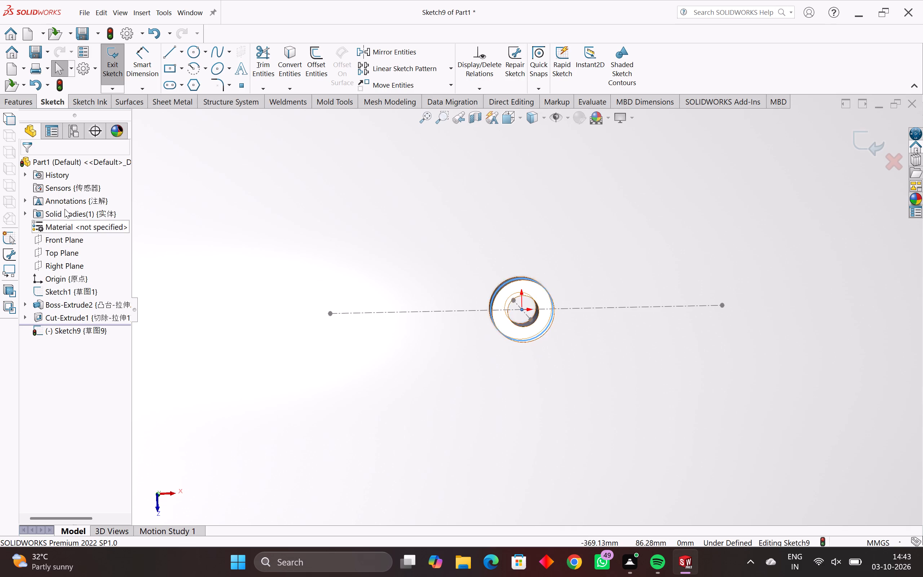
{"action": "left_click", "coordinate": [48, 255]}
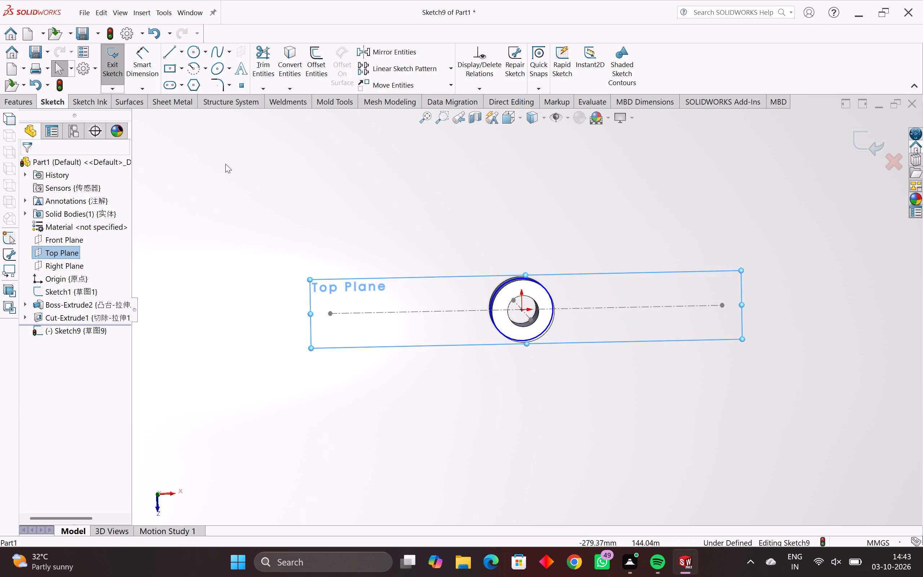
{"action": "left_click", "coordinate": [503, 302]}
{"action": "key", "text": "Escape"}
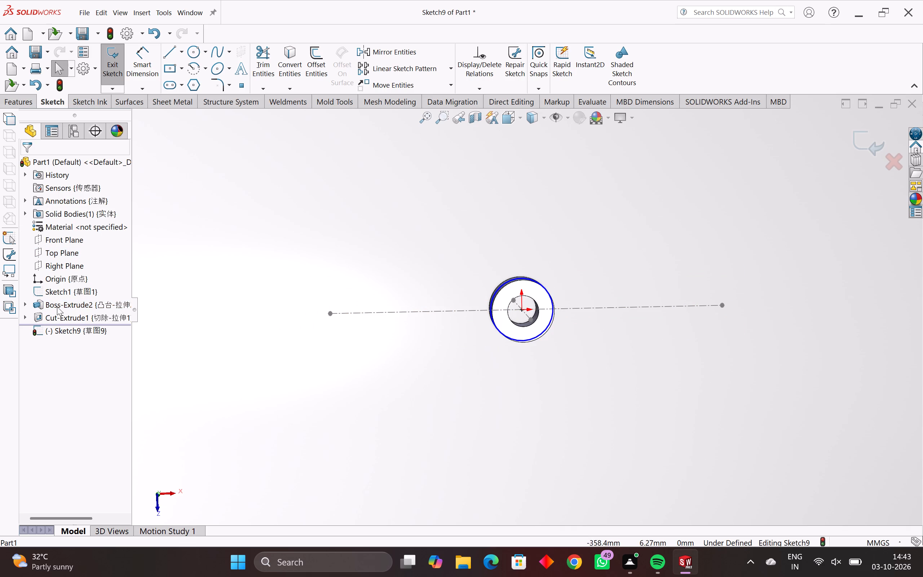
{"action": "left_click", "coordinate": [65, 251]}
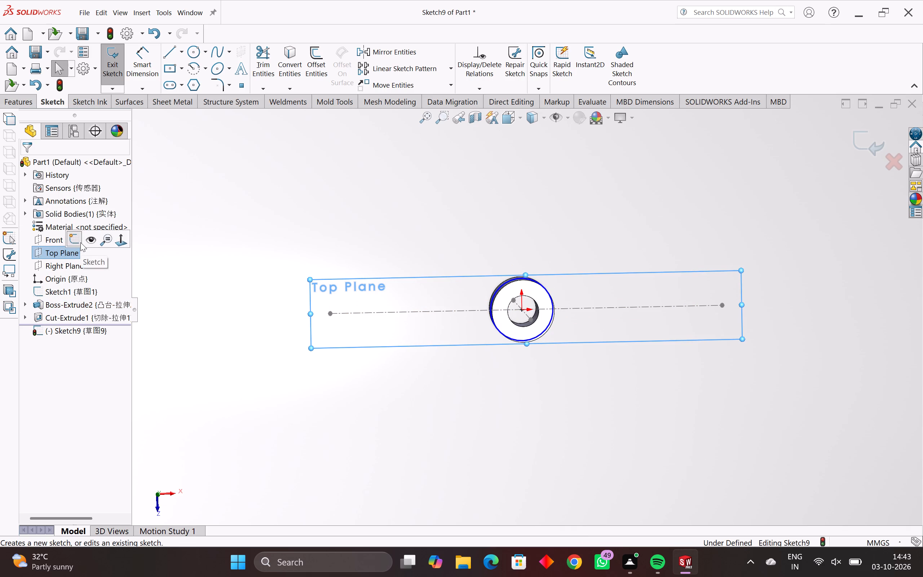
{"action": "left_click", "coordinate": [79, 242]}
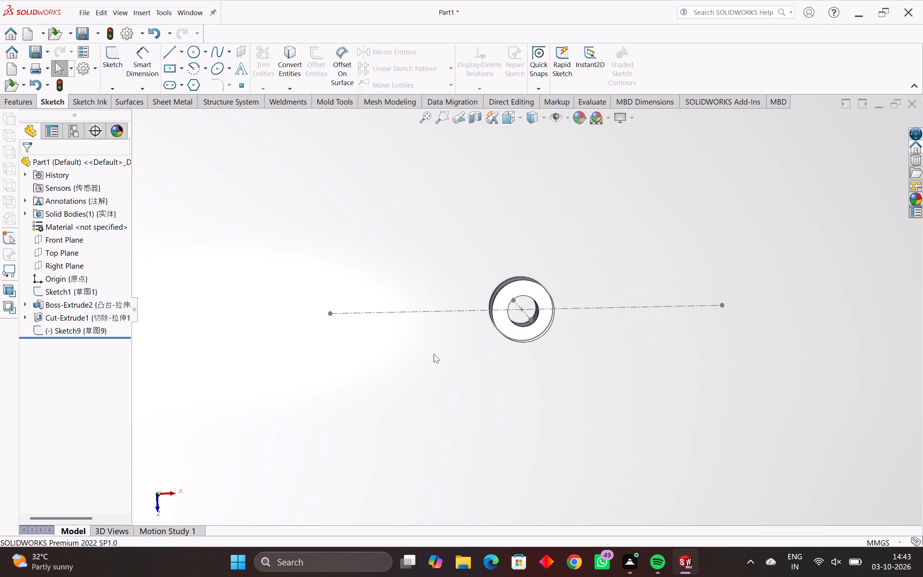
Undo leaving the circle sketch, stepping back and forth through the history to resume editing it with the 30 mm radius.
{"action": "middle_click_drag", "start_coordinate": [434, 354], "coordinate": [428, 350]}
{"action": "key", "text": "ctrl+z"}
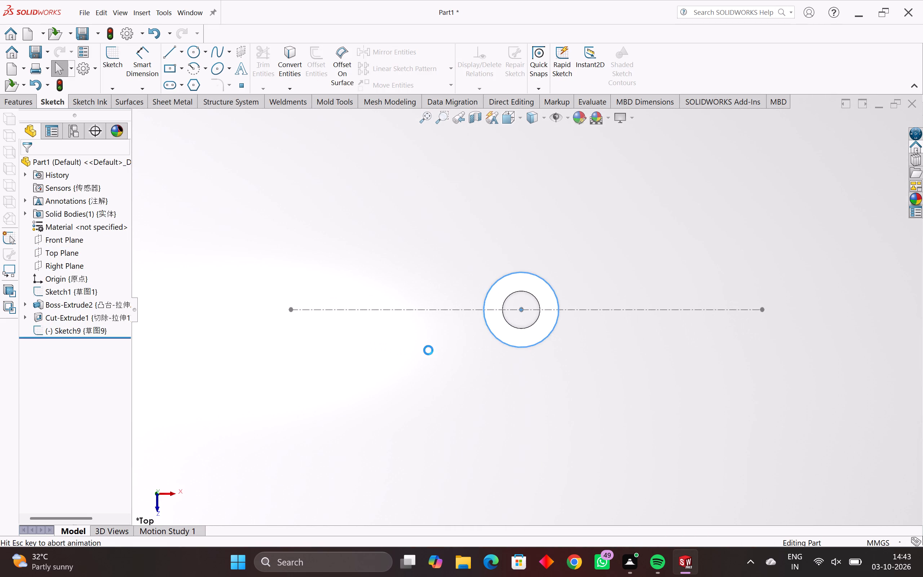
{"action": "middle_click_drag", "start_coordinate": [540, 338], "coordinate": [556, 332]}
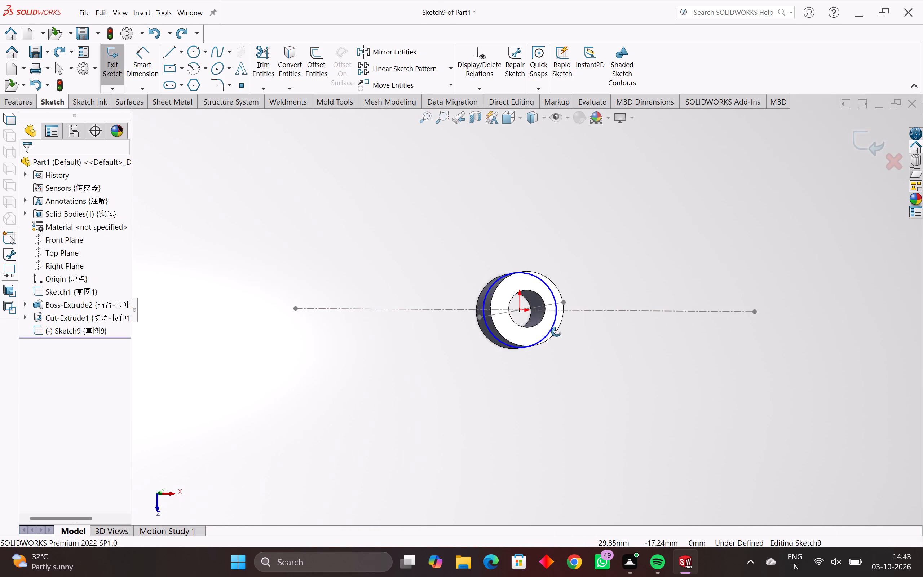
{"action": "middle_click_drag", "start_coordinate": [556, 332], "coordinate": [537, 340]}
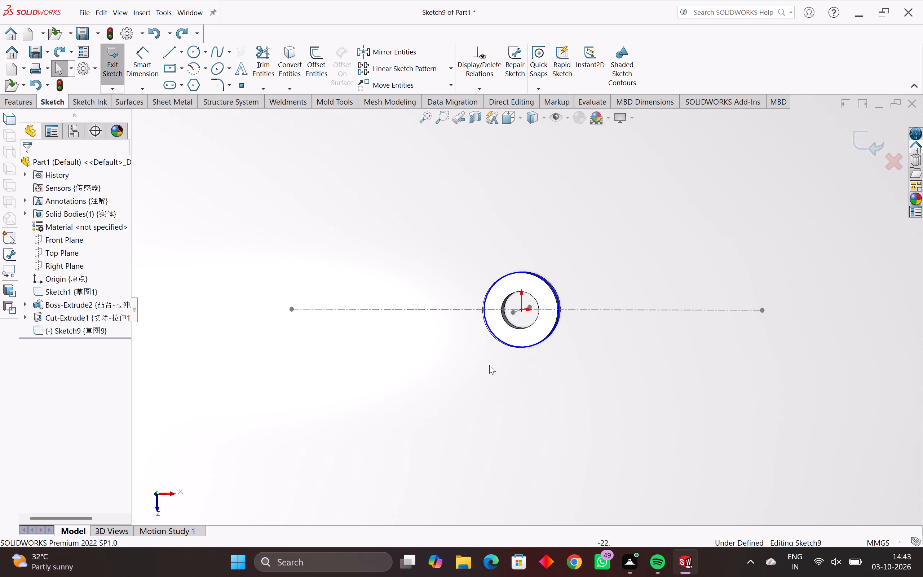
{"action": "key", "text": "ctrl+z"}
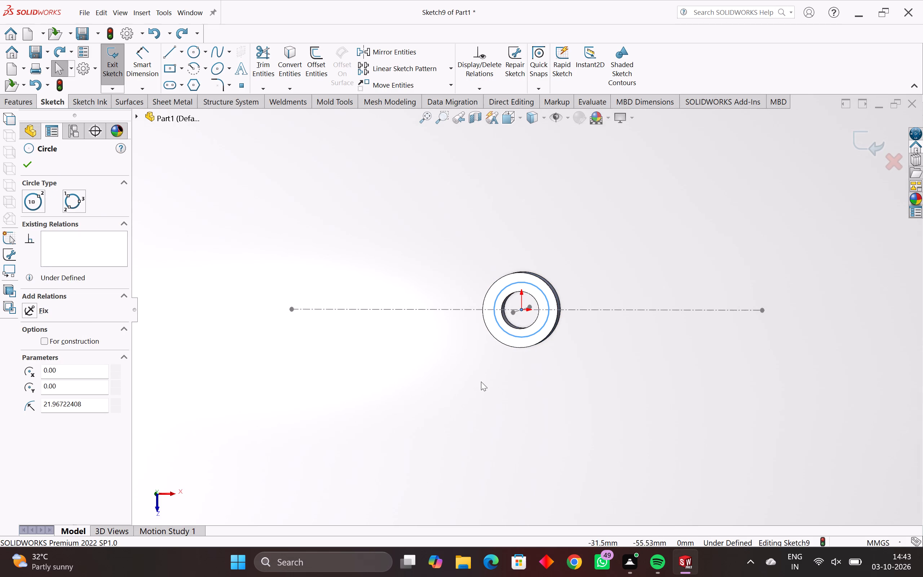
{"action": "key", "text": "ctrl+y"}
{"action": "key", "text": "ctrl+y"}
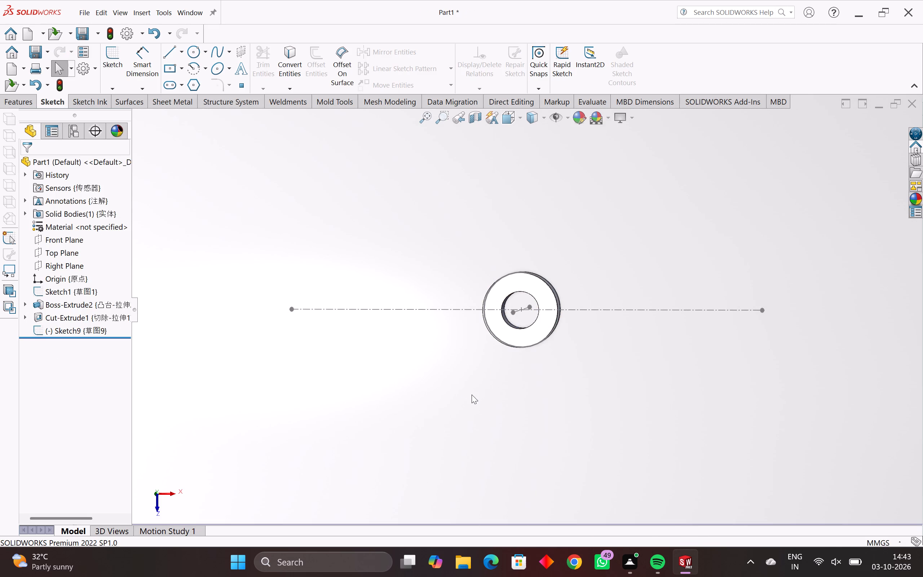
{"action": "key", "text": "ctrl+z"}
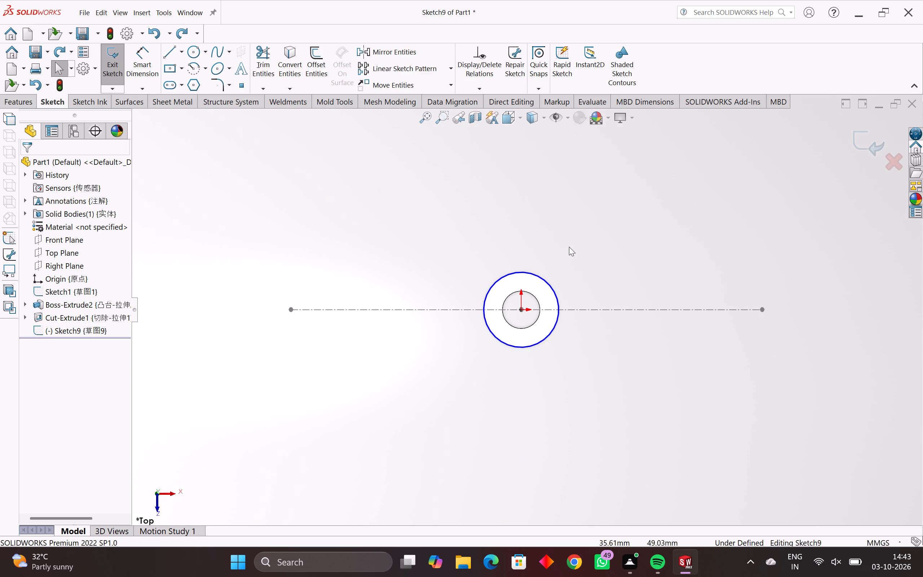
Fully define the selected circle with calculated relations and dimensions referenced to the origin.
{"action": "left_click_drag", "start_coordinate": [595, 250], "coordinate": [281, 444]}
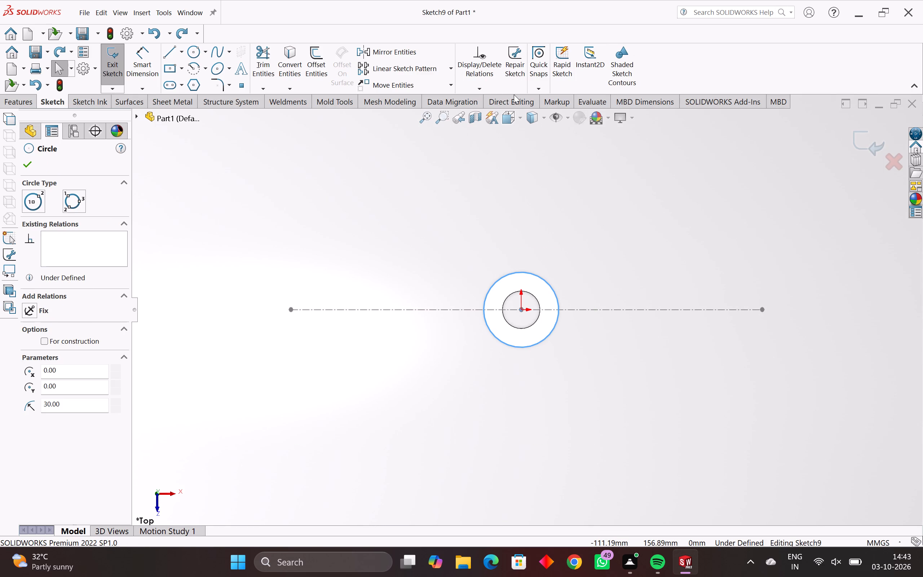
{"action": "left_click", "coordinate": [485, 87]}
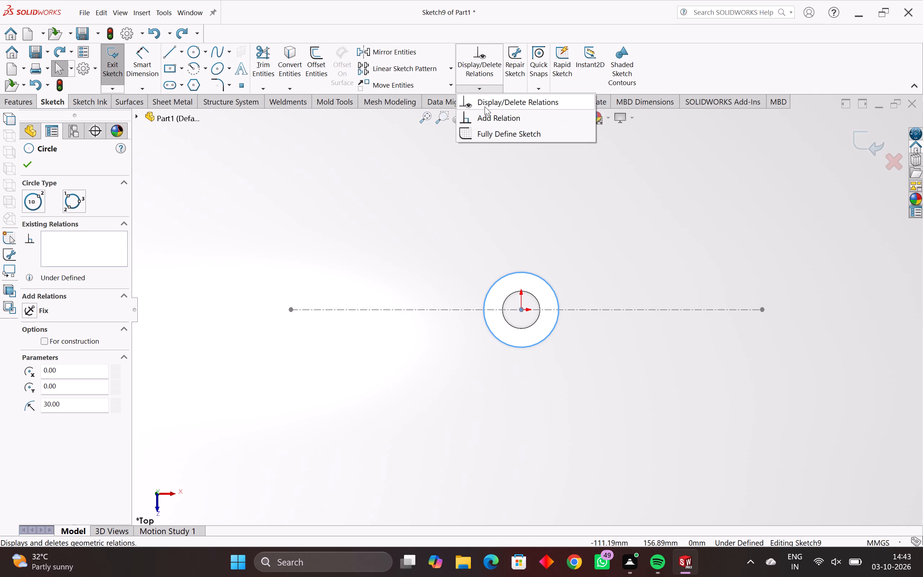
{"action": "left_click", "coordinate": [490, 134]}
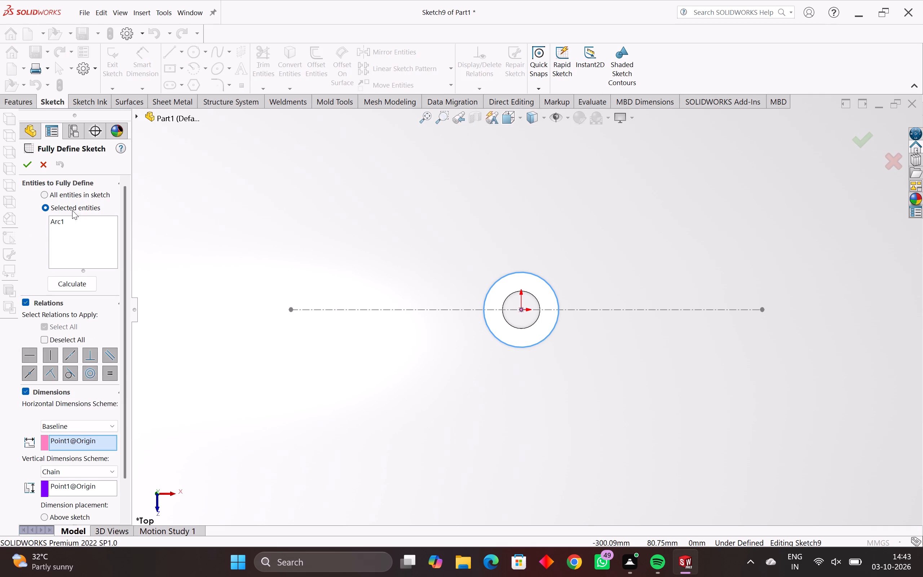
{"action": "left_click", "coordinate": [59, 283]}
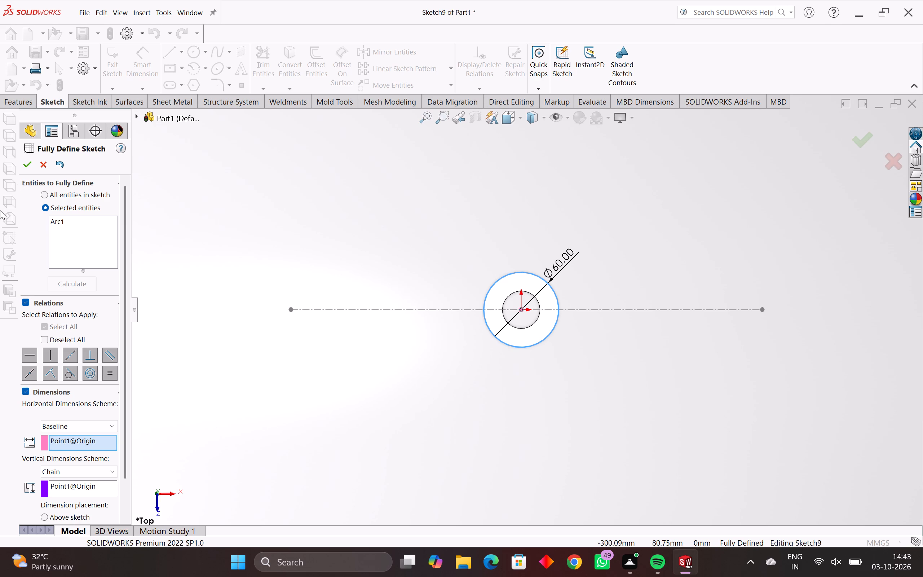
{"action": "left_click", "coordinate": [24, 164]}
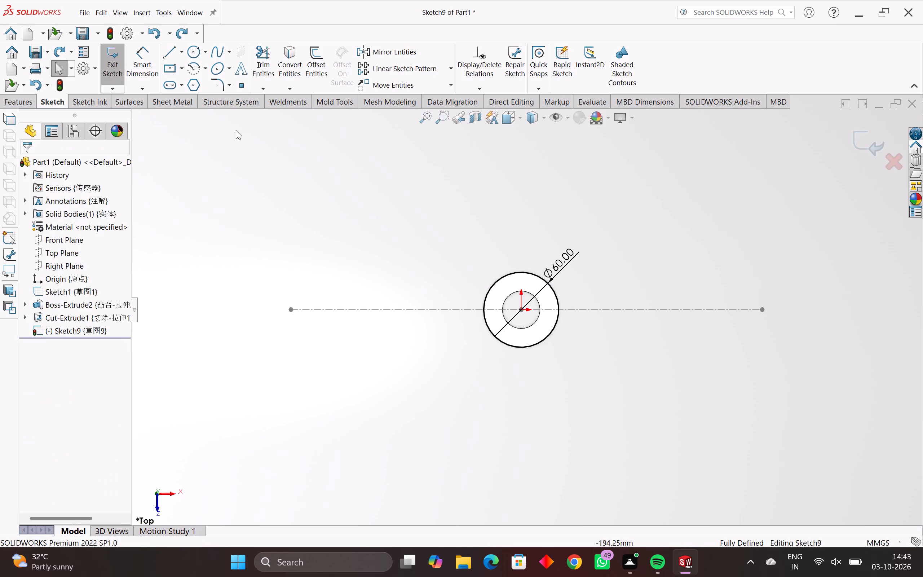
Sketch a slanted line about 140 mm long, running from the far side up to just above the 60 mm circle.
{"action": "left_click", "coordinate": [164, 51]}
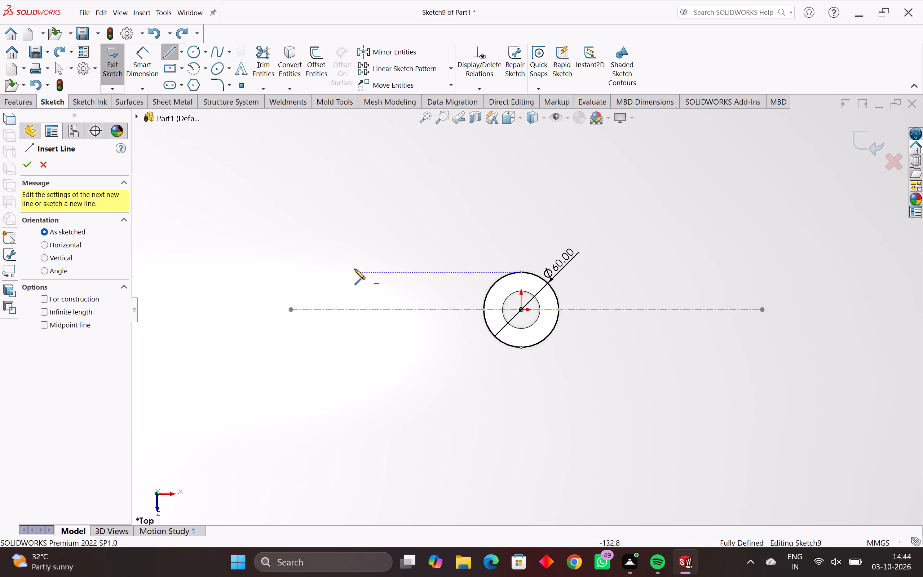
{"action": "left_click", "coordinate": [358, 285]}
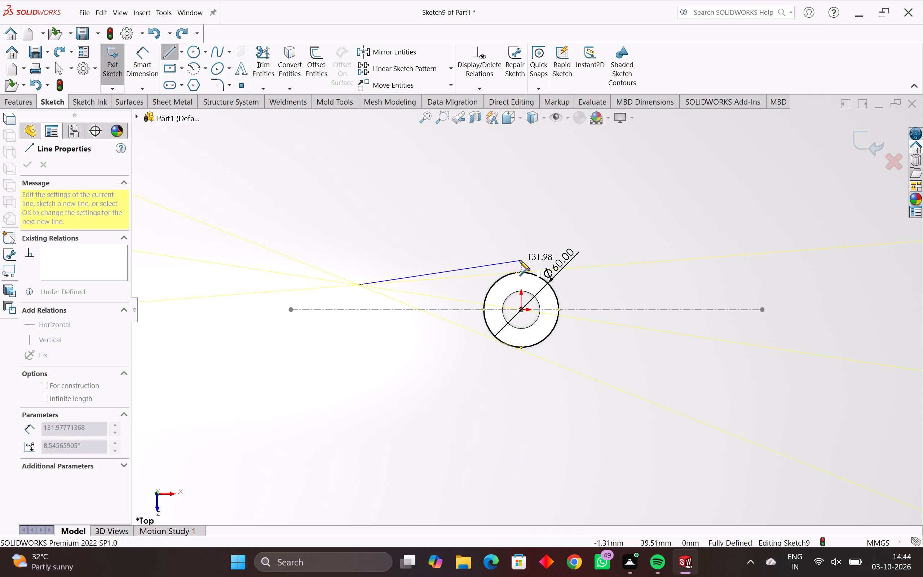
{"action": "left_click", "coordinate": [531, 256]}
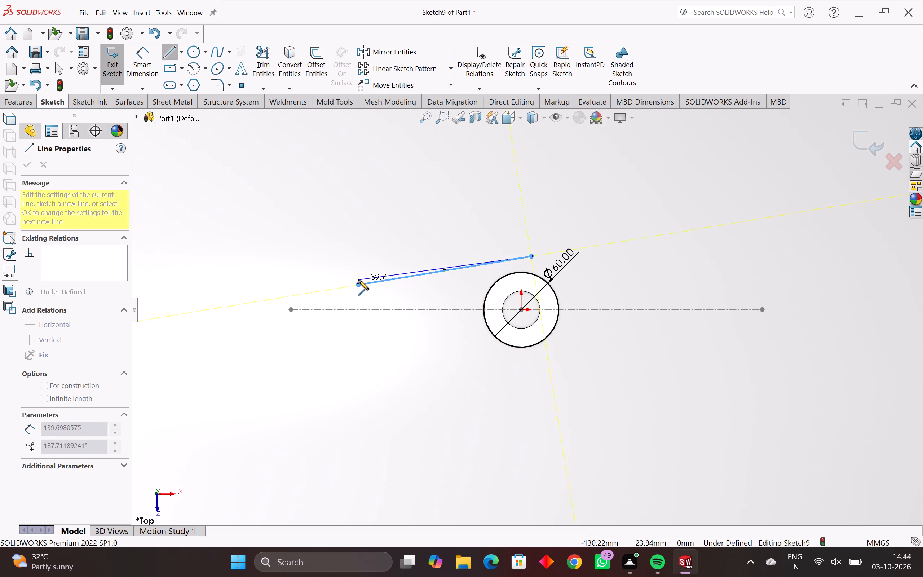
{"action": "key", "text": "Escape"}
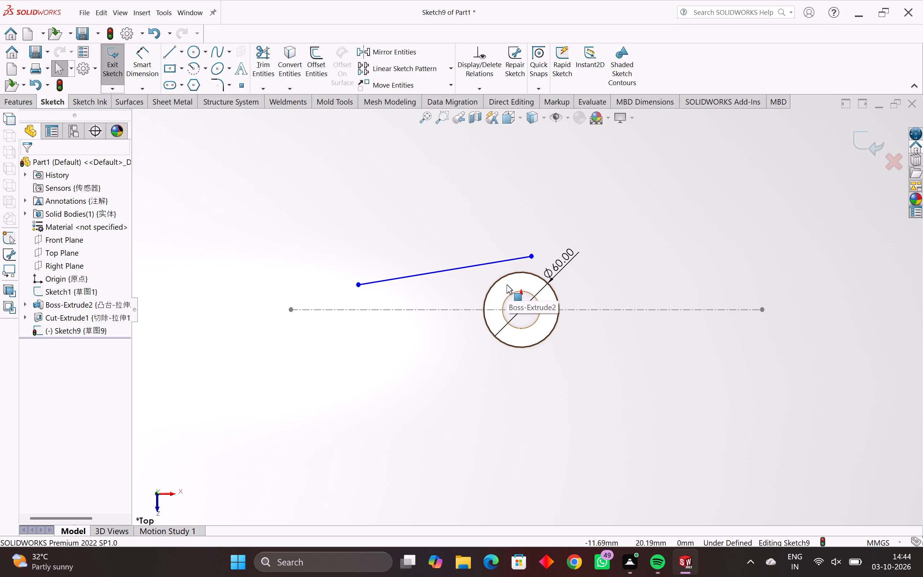
Add a tangent relation between the slanted line and the 60 mm circle.
{"action": "left_click", "coordinate": [524, 258], "text": "ctrl"}
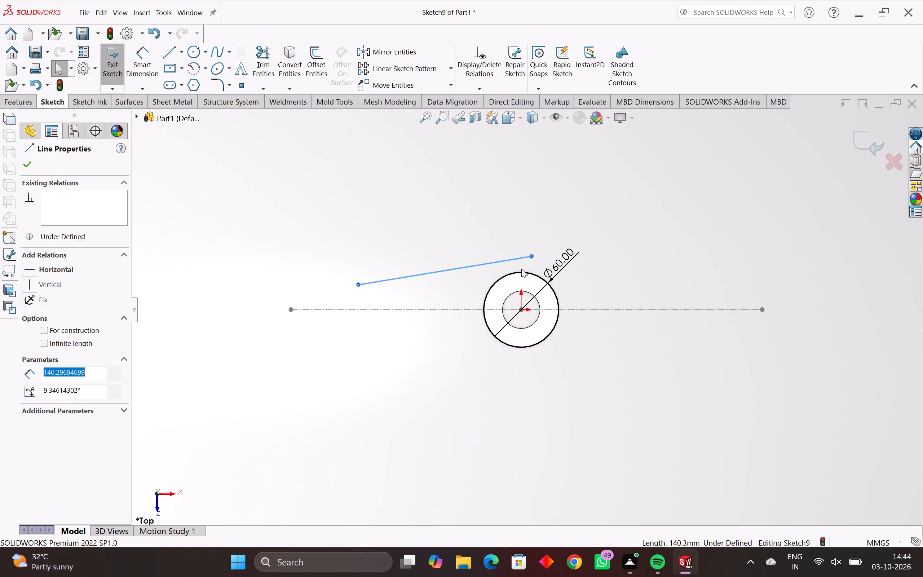
{"action": "left_click", "coordinate": [520, 273], "text": "ctrl"}
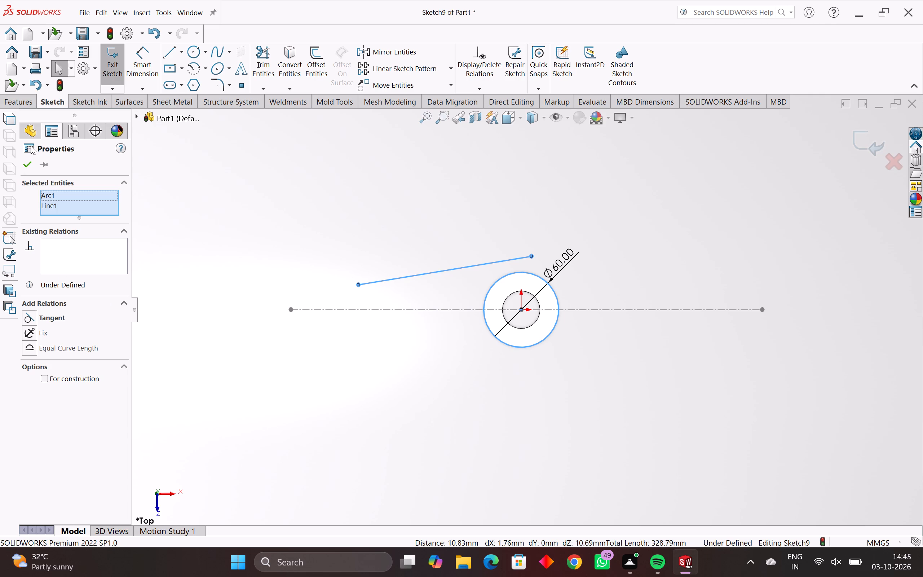
{"action": "left_click", "coordinate": [65, 320]}
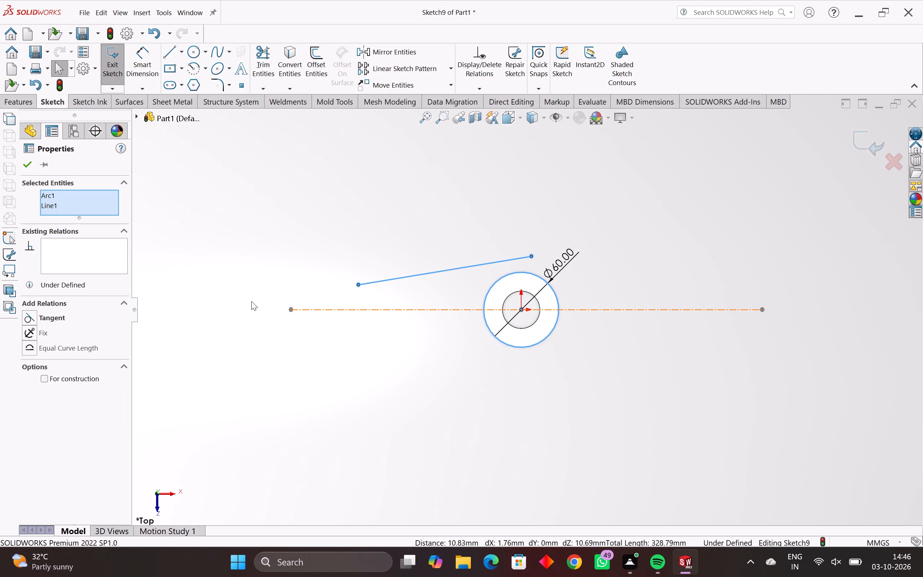
{"action": "left_click", "coordinate": [62, 318]}
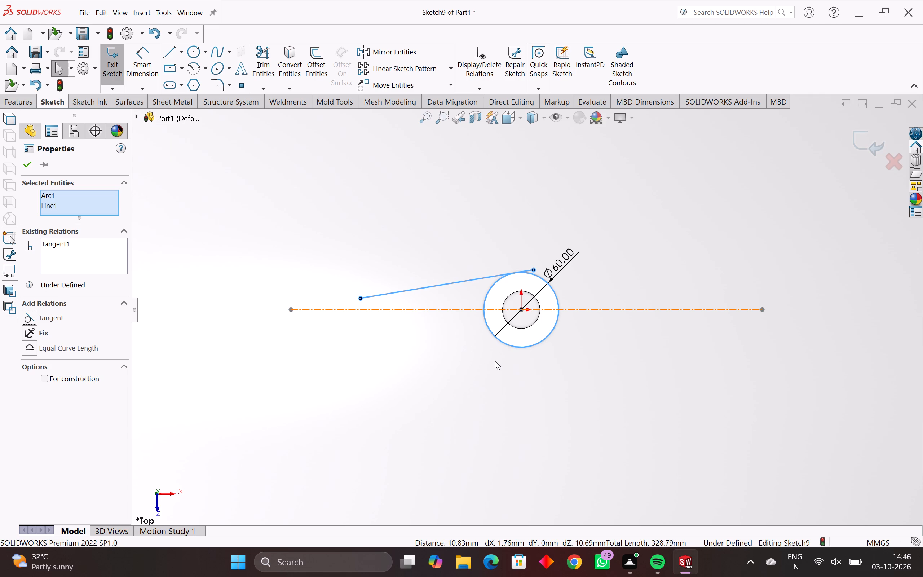
Add an equal curve length relation between the tangent line and the 60 mm circle.
{"action": "scroll", "coordinate": [510, 362], "scroll_direction": "down", "scroll_amount": 1}
{"action": "scroll", "coordinate": [510, 362], "scroll_direction": "up", "scroll_amount": 2}
{"action": "scroll", "coordinate": [532, 324], "scroll_direction": "up", "scroll_amount": 1}
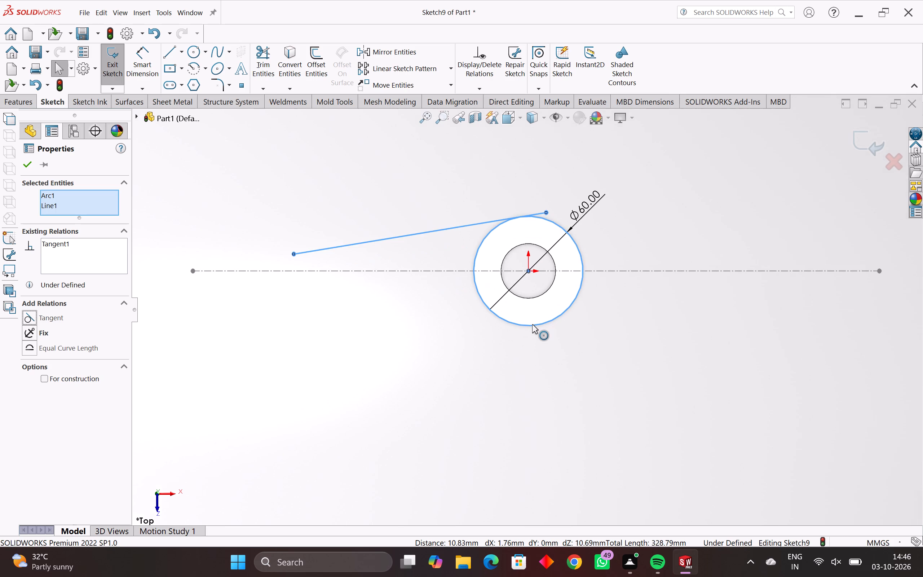
{"action": "scroll", "coordinate": [532, 324], "scroll_direction": "down", "scroll_amount": 2}
{"action": "scroll", "coordinate": [543, 275], "scroll_direction": "up", "scroll_amount": 2}
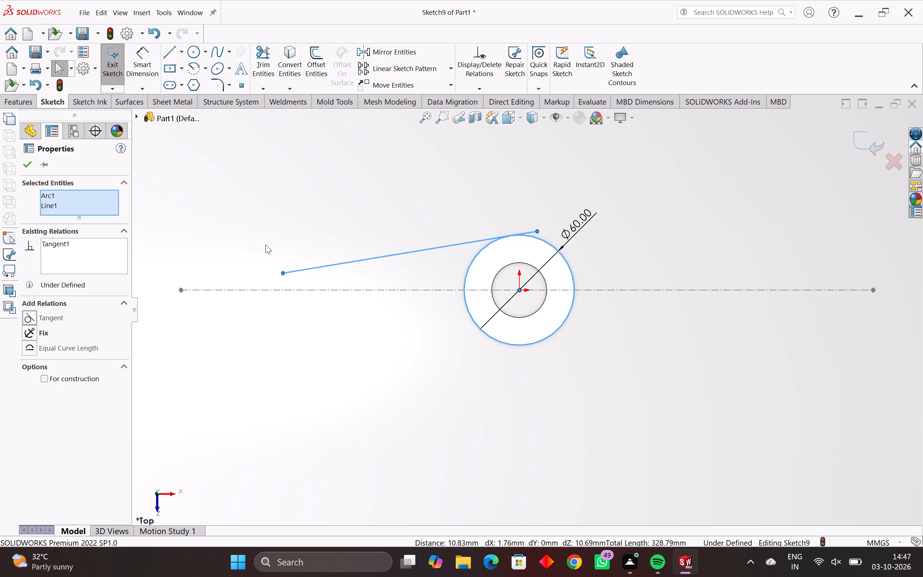
{"action": "key", "text": "l"}
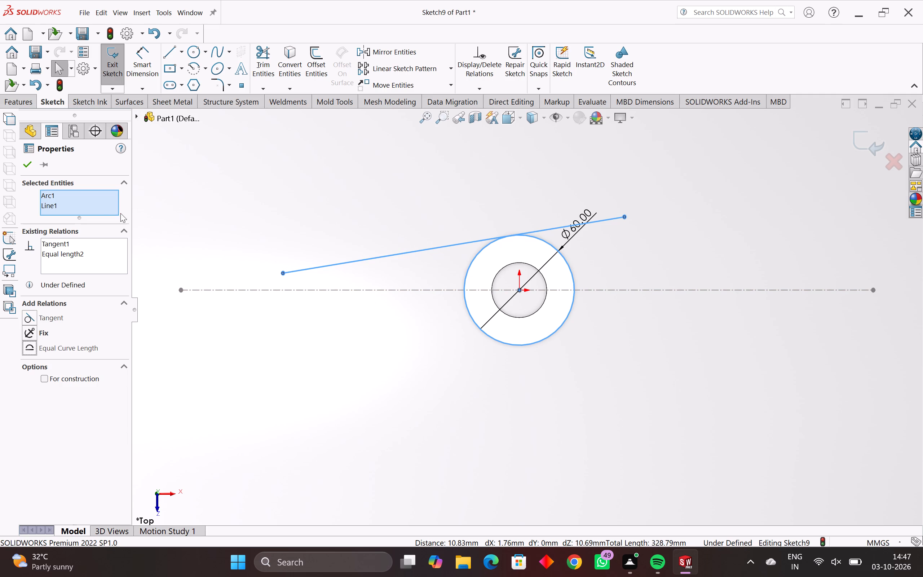
{"action": "left_click", "coordinate": [27, 171]}
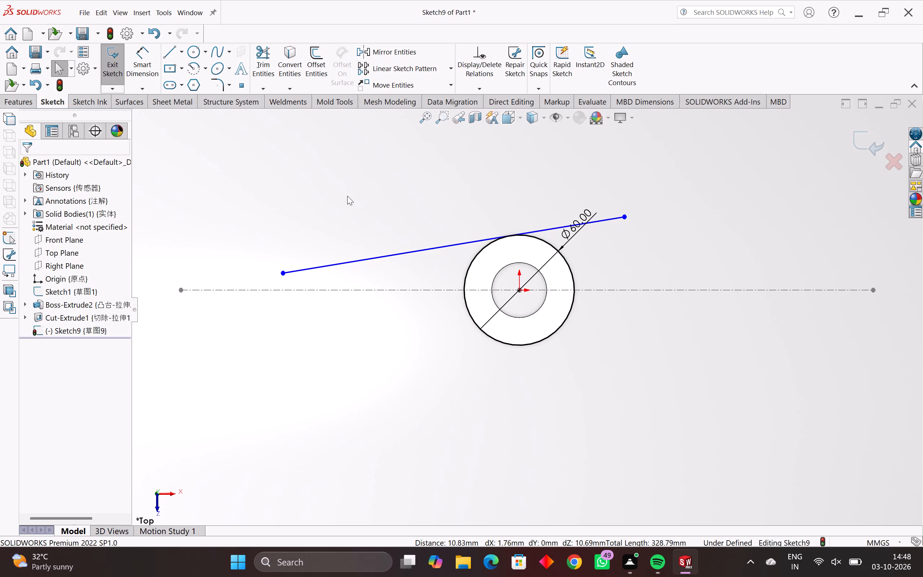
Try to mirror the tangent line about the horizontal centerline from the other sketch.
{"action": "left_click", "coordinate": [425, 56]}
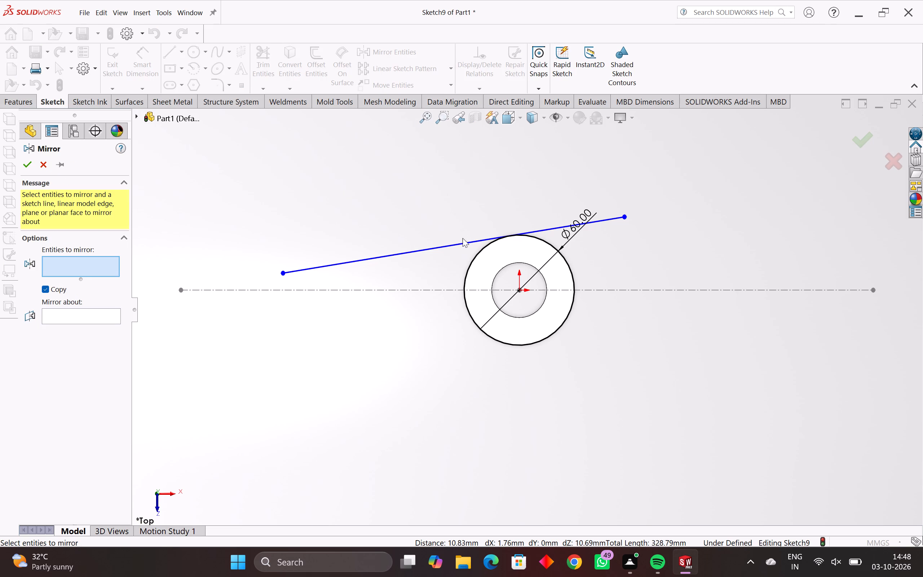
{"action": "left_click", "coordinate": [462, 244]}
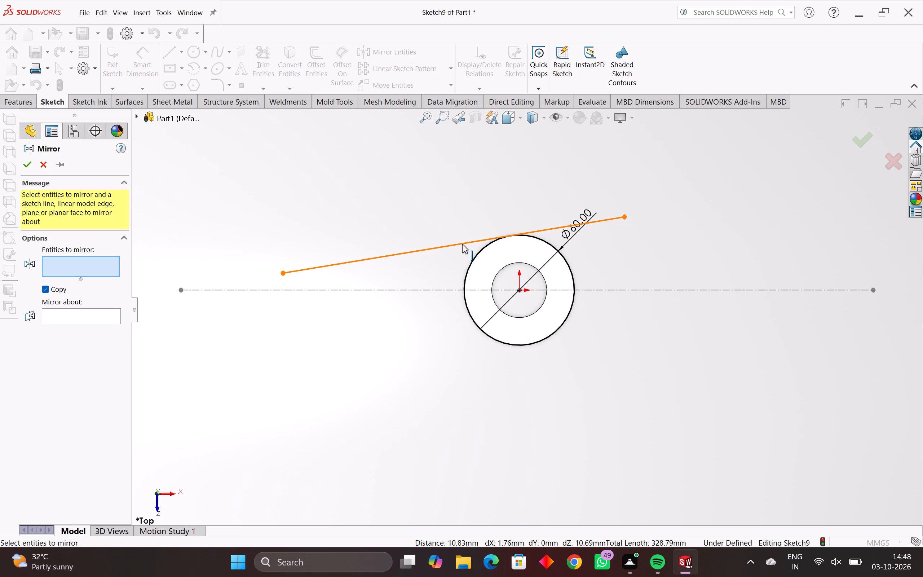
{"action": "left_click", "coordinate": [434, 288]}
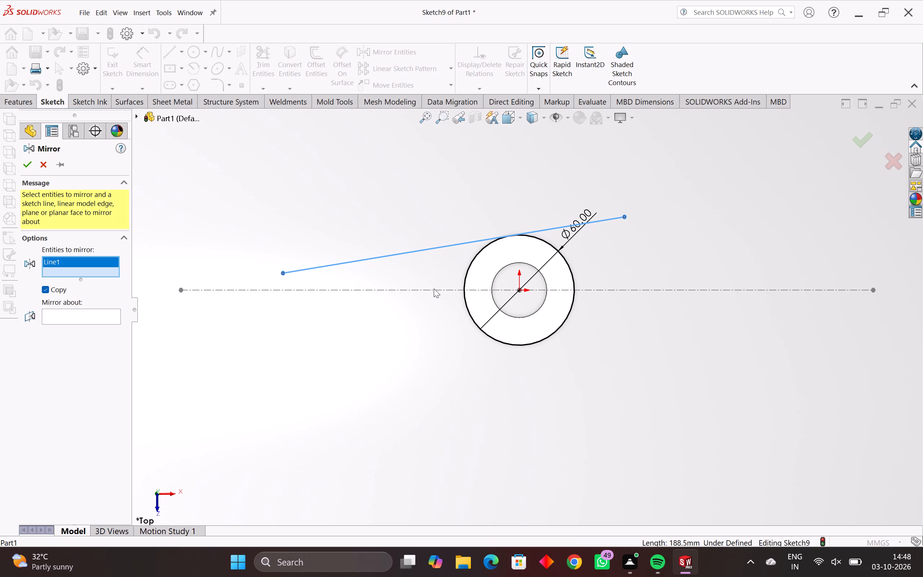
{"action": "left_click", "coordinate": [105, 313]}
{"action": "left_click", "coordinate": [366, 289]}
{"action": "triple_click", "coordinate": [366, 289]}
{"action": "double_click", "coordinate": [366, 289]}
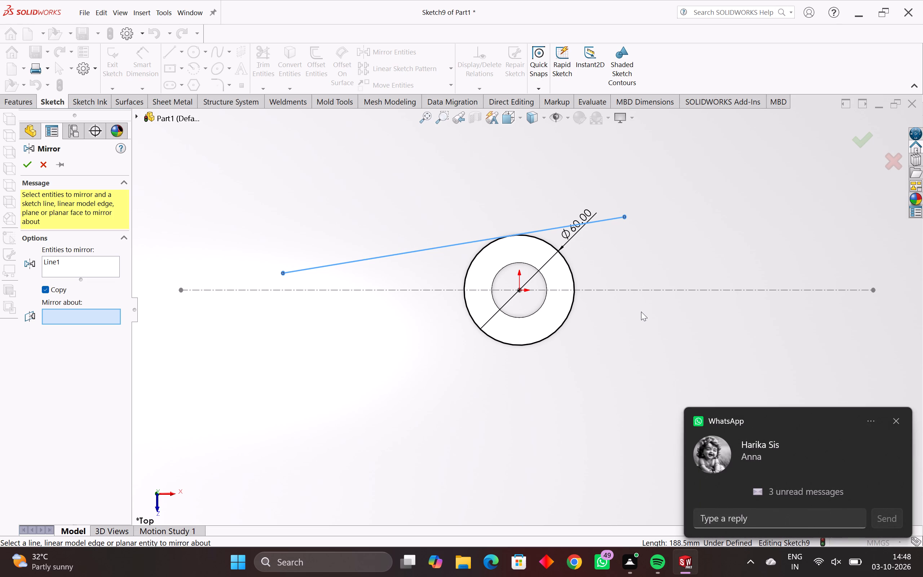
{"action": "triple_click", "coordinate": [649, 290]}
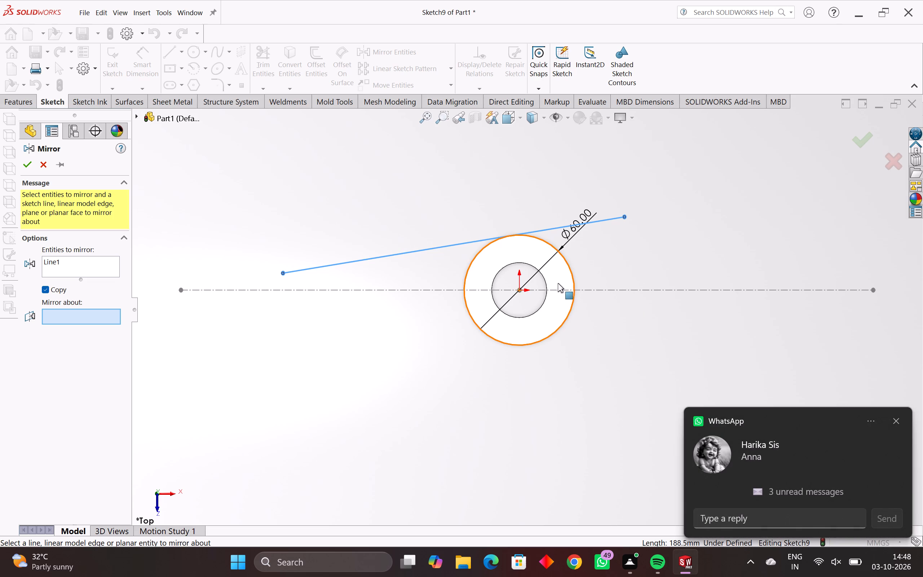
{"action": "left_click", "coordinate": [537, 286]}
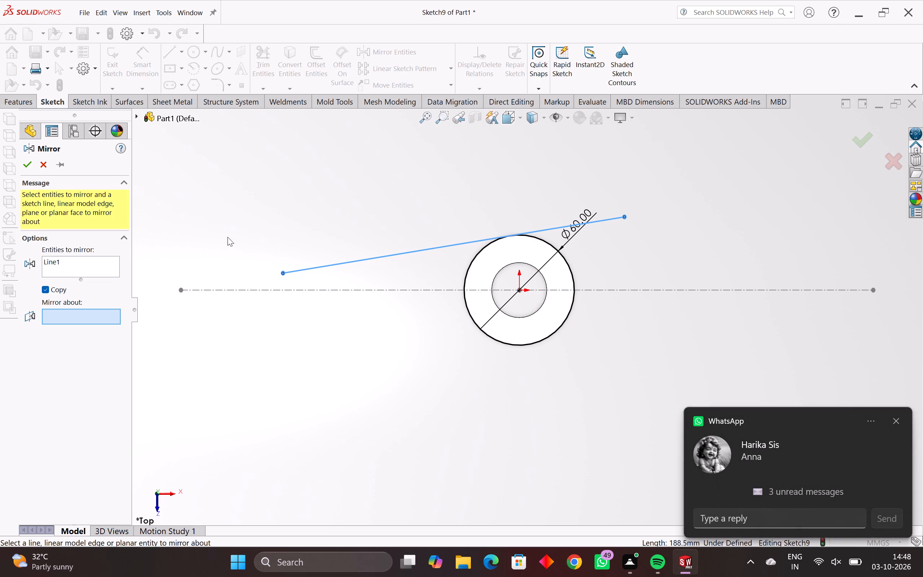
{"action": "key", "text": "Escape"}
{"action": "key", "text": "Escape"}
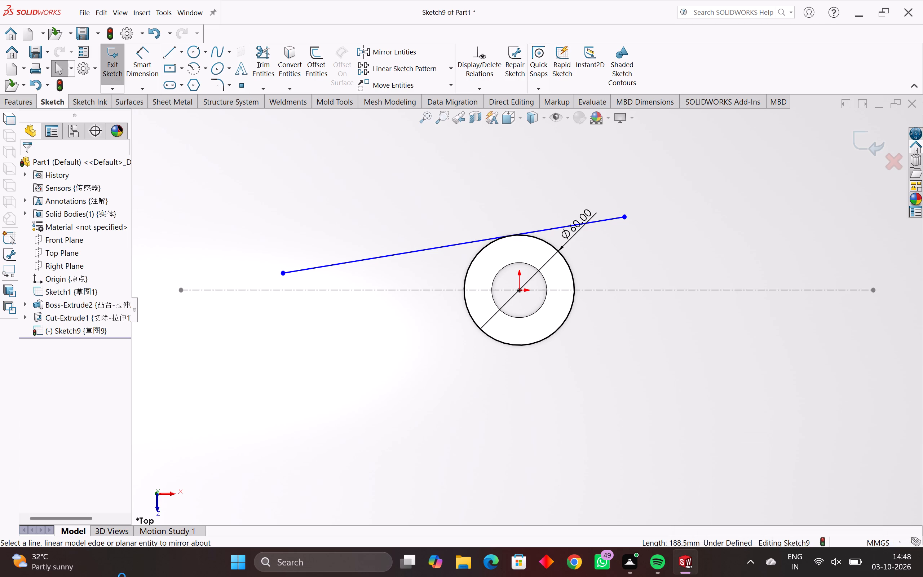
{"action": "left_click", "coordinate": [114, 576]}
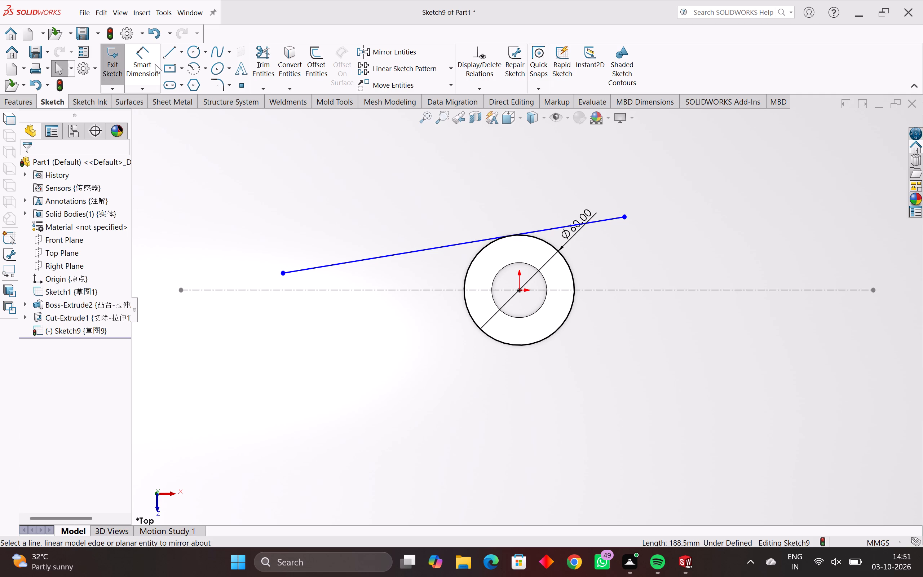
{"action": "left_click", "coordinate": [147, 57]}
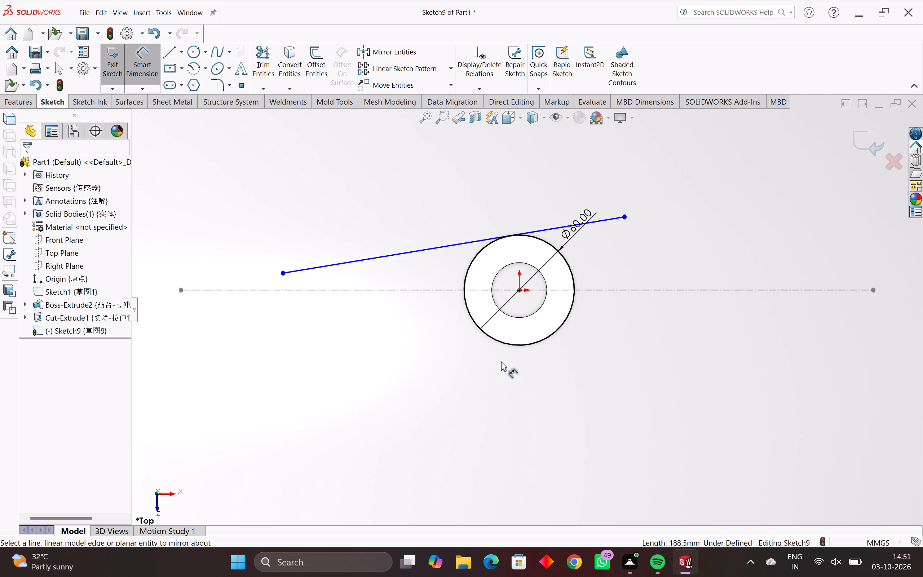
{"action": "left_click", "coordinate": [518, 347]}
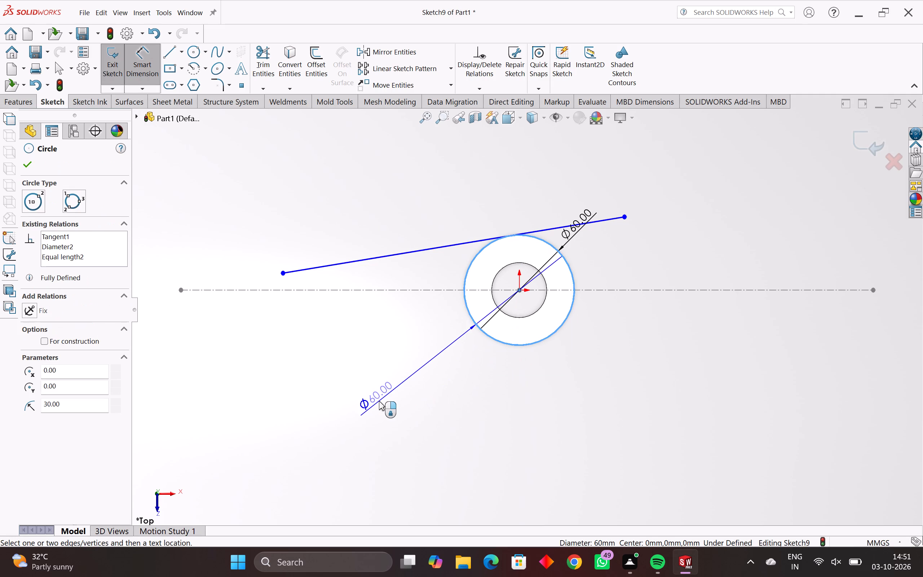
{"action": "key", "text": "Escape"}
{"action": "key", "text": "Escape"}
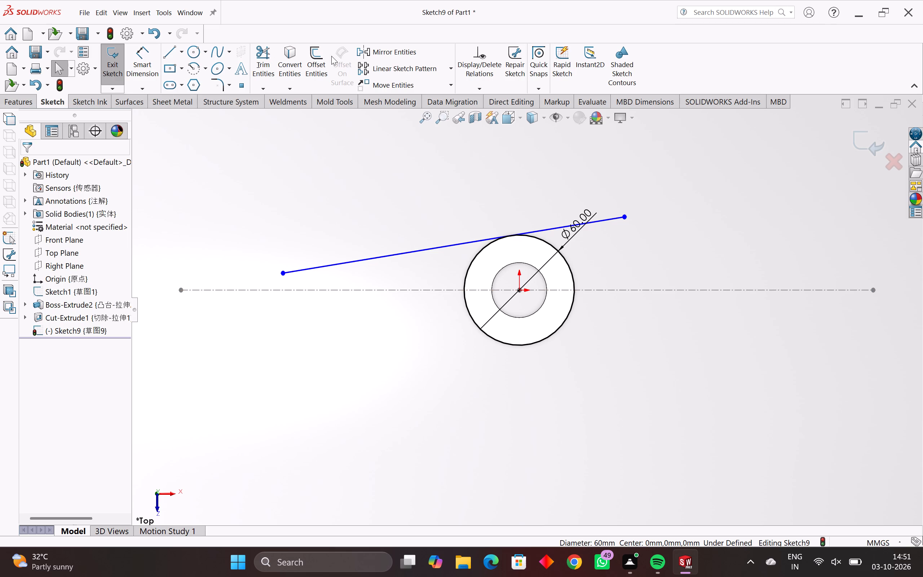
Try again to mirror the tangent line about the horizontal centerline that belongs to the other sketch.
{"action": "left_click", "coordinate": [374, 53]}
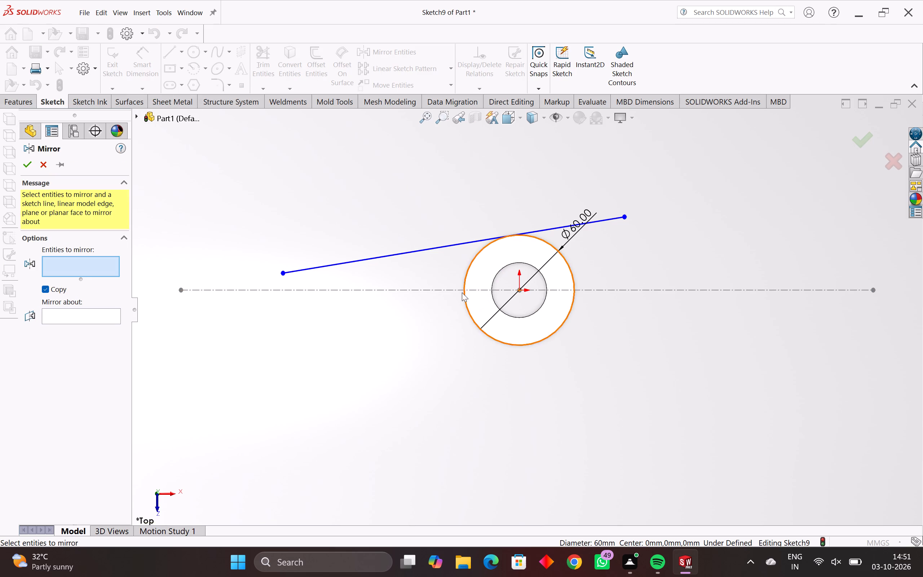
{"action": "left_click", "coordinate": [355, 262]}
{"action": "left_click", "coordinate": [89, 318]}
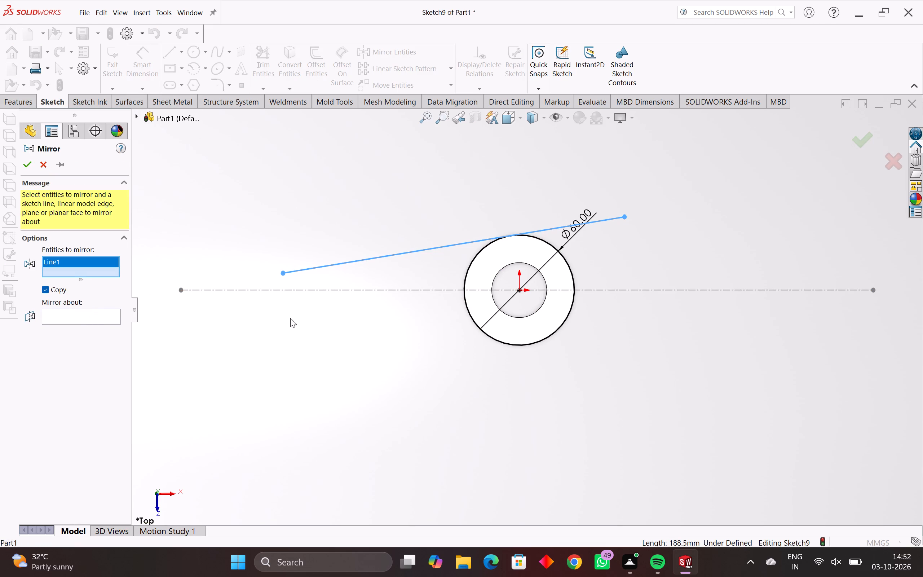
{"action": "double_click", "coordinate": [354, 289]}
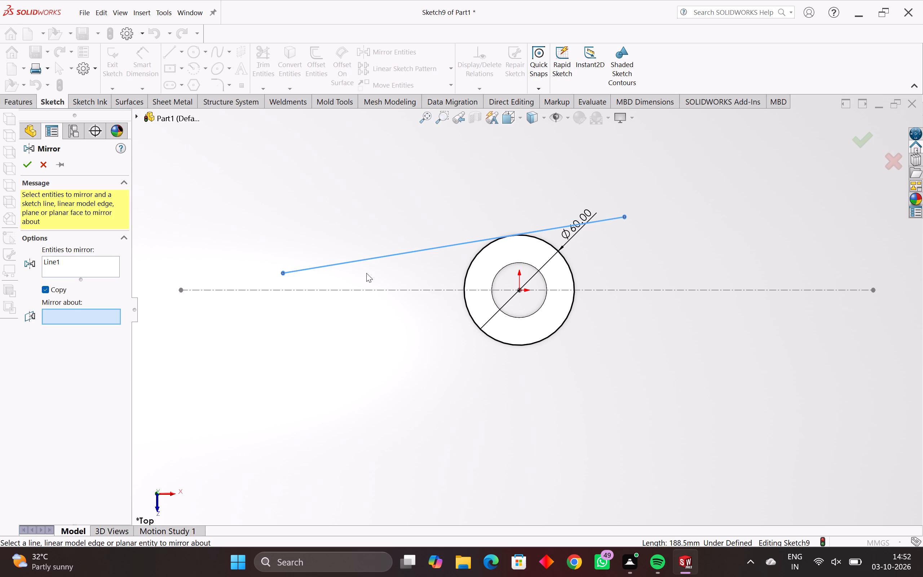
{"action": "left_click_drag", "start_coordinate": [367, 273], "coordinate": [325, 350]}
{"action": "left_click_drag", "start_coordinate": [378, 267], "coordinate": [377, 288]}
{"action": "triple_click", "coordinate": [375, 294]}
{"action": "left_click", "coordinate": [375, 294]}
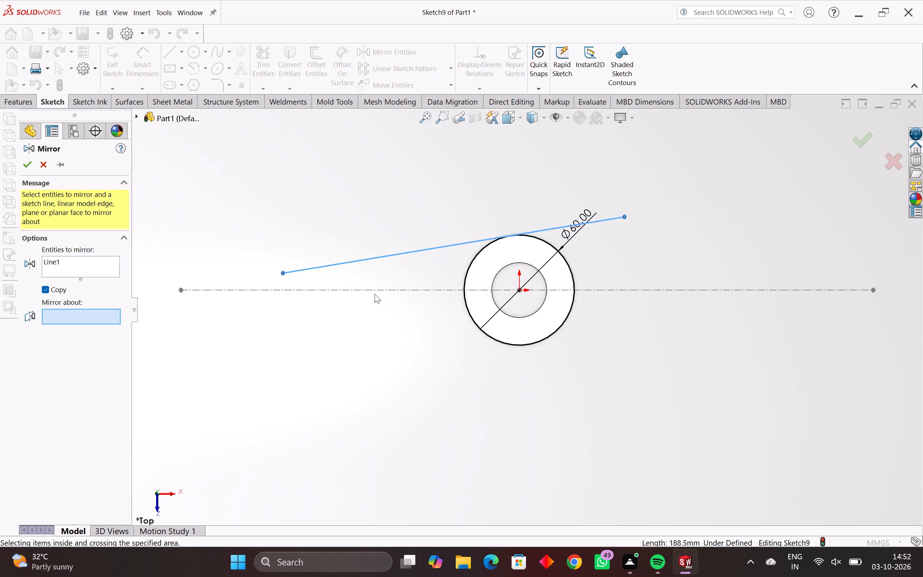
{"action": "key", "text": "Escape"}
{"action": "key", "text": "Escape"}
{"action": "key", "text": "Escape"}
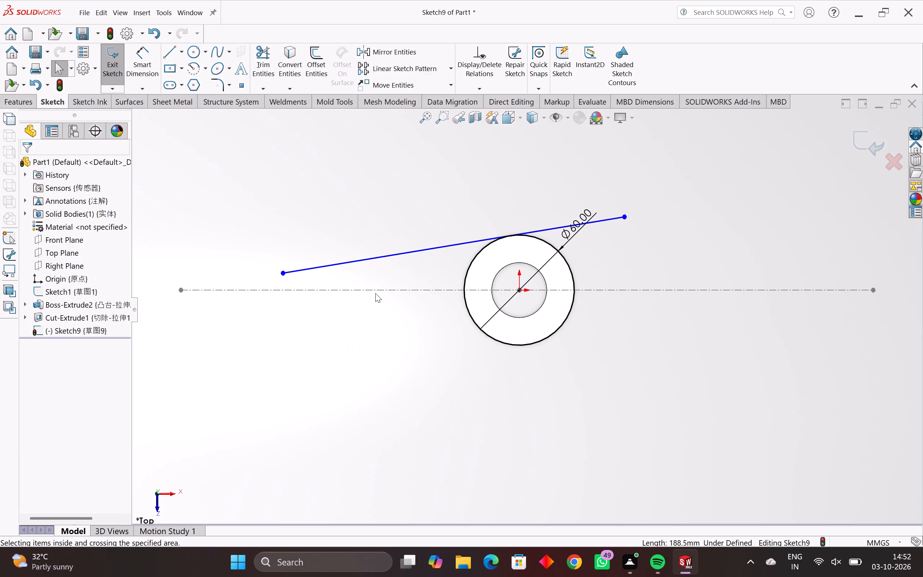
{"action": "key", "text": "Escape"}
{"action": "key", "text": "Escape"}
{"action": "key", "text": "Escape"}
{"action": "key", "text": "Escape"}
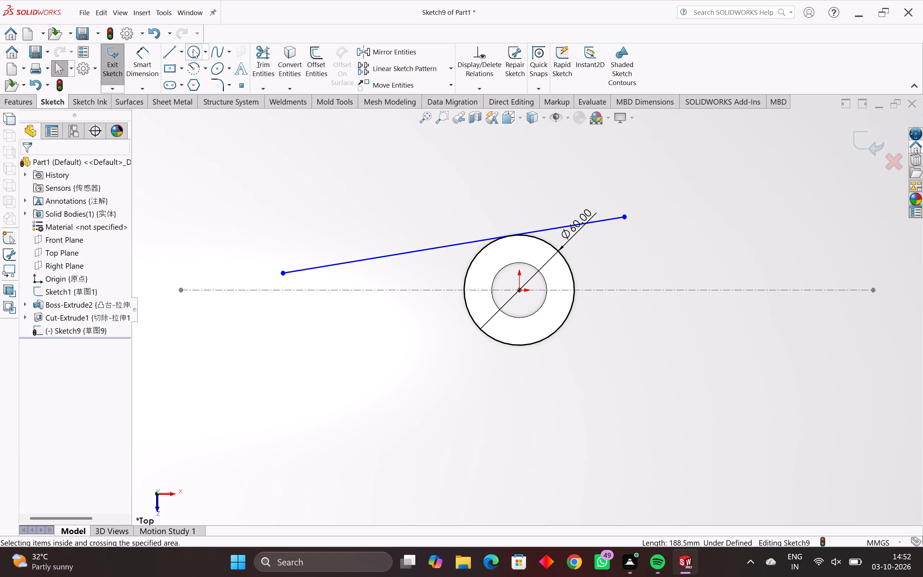
Exit the circle and tangent-line sketch and open Sketch1, which holds the centerlines, for editing.
{"action": "left_click", "coordinate": [116, 63]}
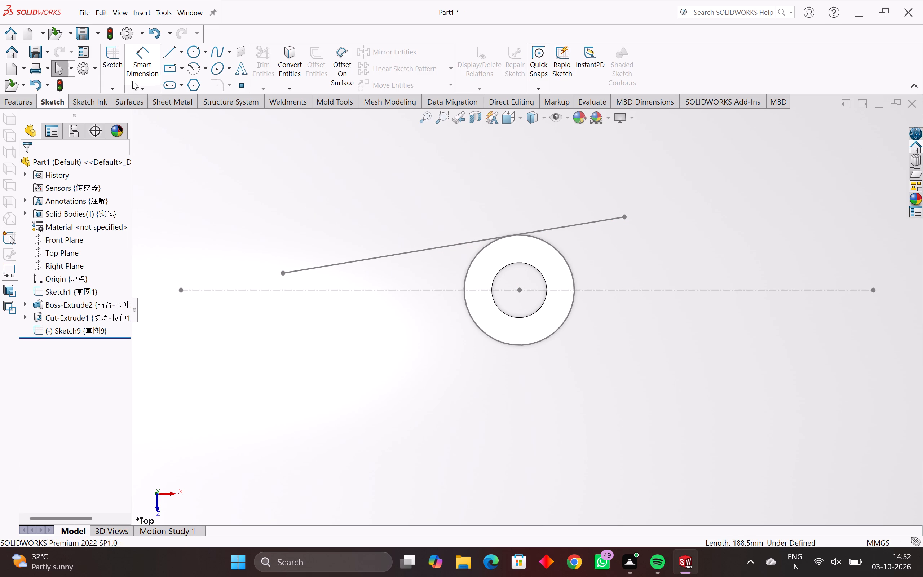
{"action": "left_click", "coordinate": [108, 59]}
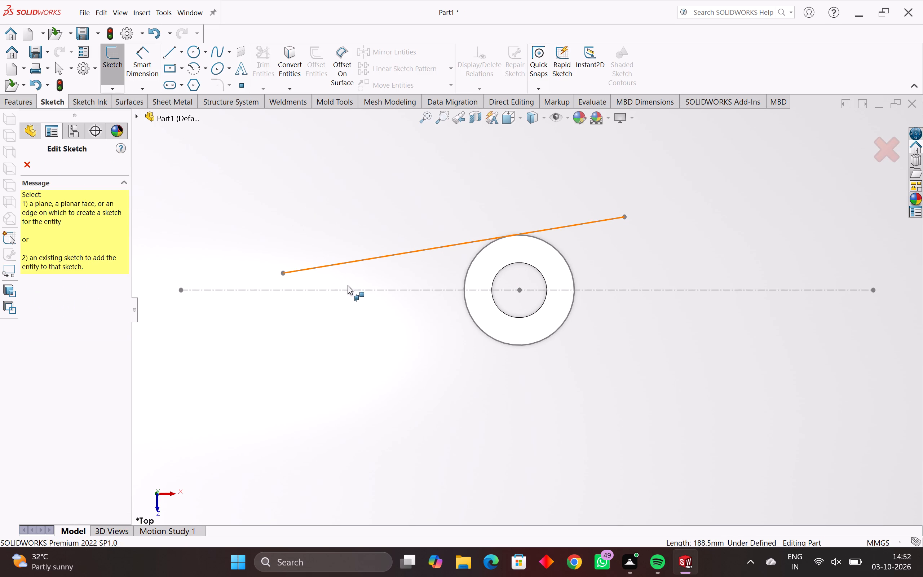
{"action": "left_click", "coordinate": [350, 290]}
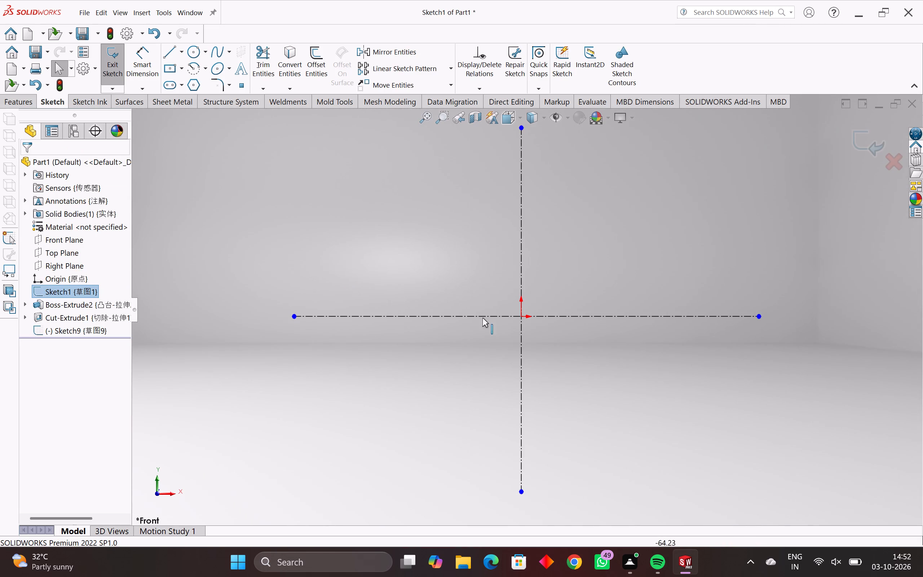
Cycle through the background scenes and apply the Rooftop scene to the model.
{"action": "middle_click_drag", "start_coordinate": [552, 329], "coordinate": [530, 474]}
{"action": "middle_click_drag", "start_coordinate": [525, 373], "coordinate": [580, 395]}
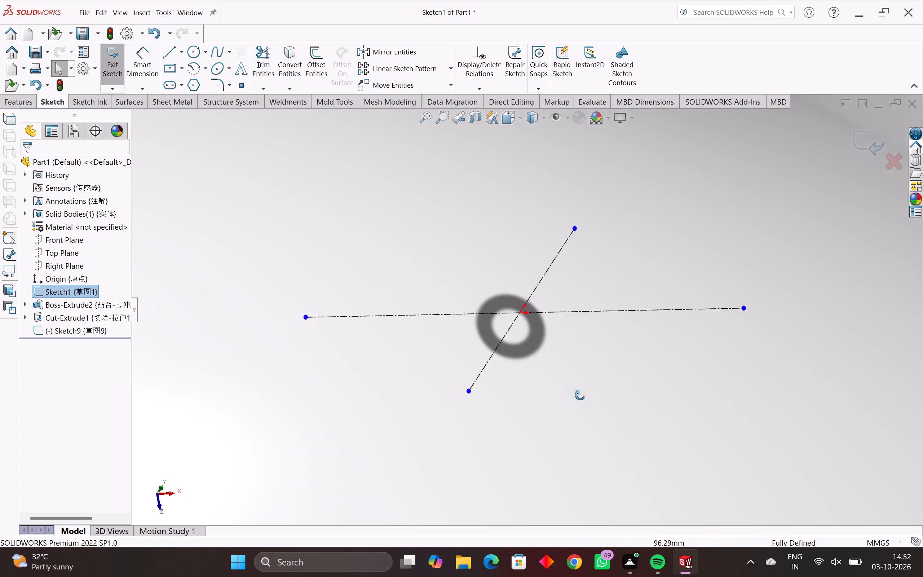
{"action": "middle_click_drag", "start_coordinate": [580, 395], "coordinate": [551, 400]}
{"action": "left_click", "coordinate": [594, 117]}
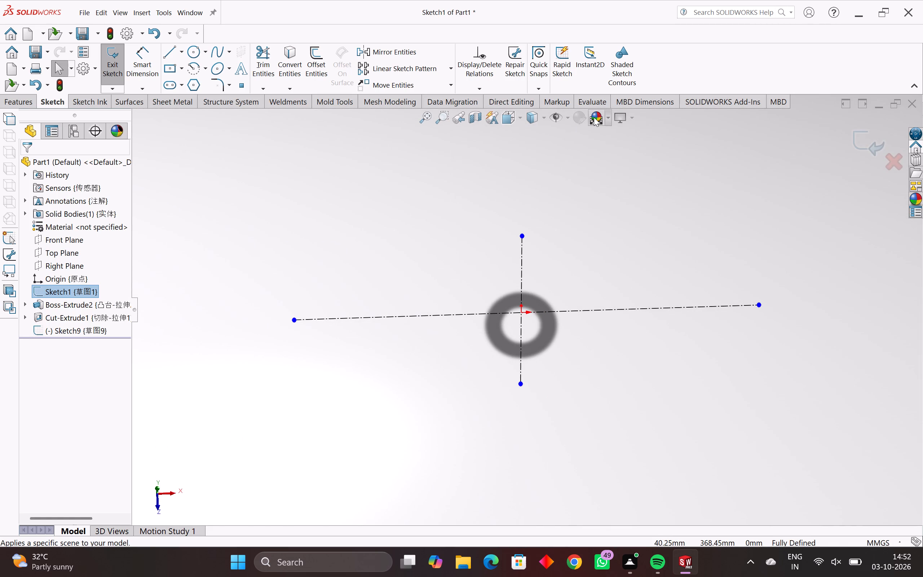
{"action": "left_click", "coordinate": [594, 117]}
{"action": "left_click", "coordinate": [594, 117]}
{"action": "triple_click", "coordinate": [594, 117]}
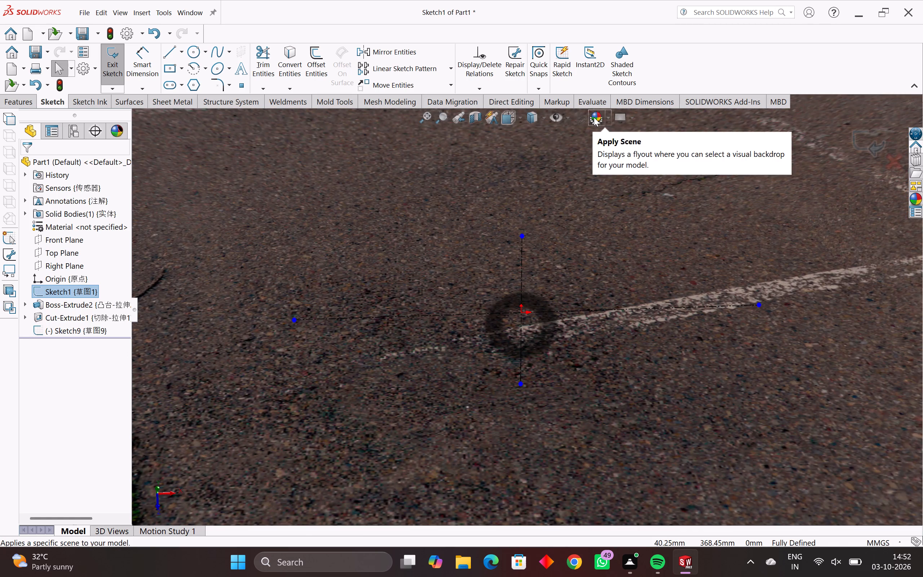
{"action": "triple_click", "coordinate": [594, 117]}
{"action": "left_click", "coordinate": [594, 117]}
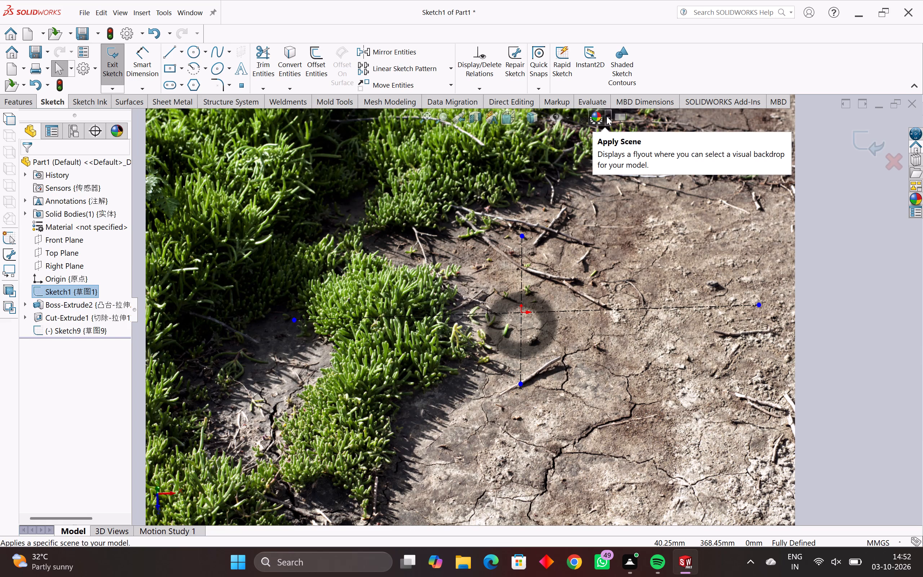
{"action": "left_click", "coordinate": [607, 116]}
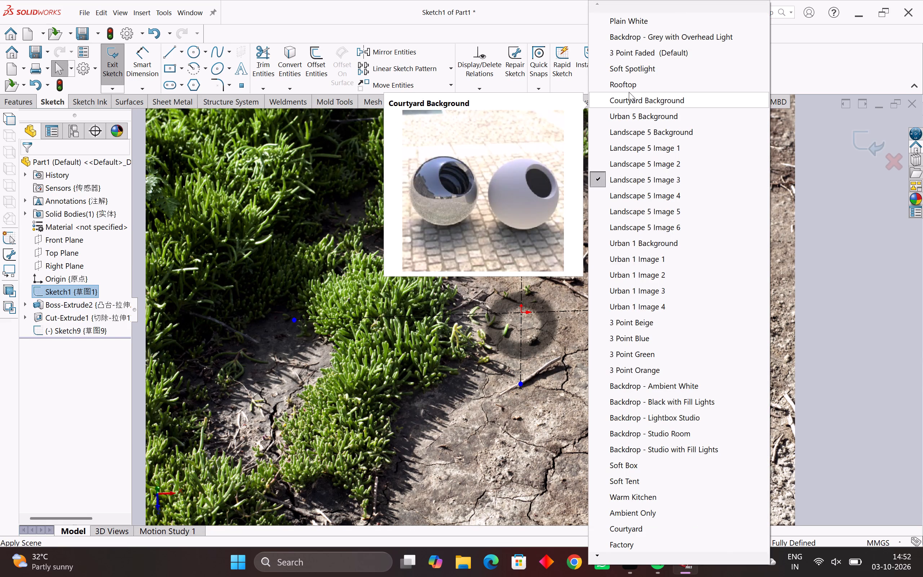
{"action": "left_click", "coordinate": [629, 82]}
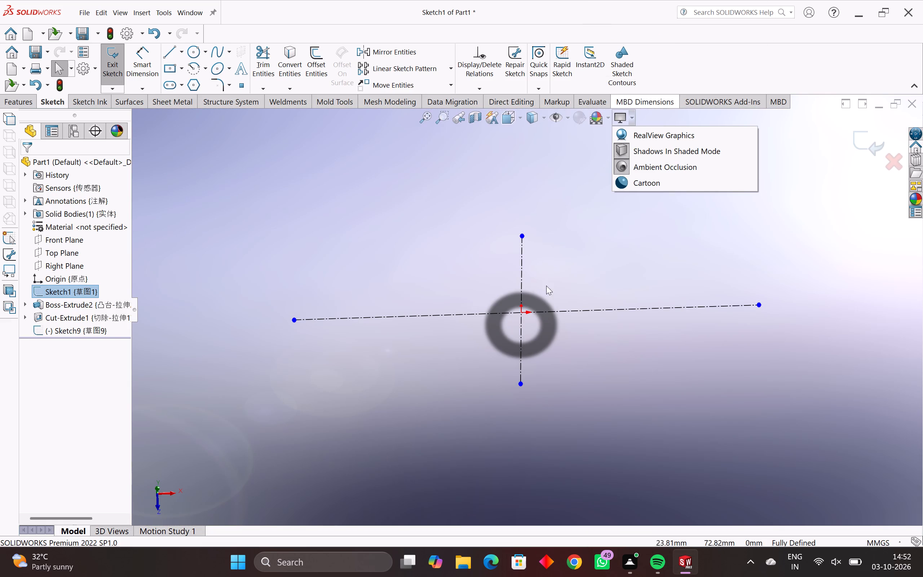
Apply the Soft Spotlight background scene to the model.
{"action": "middle_click_drag", "start_coordinate": [534, 300], "coordinate": [485, 342]}
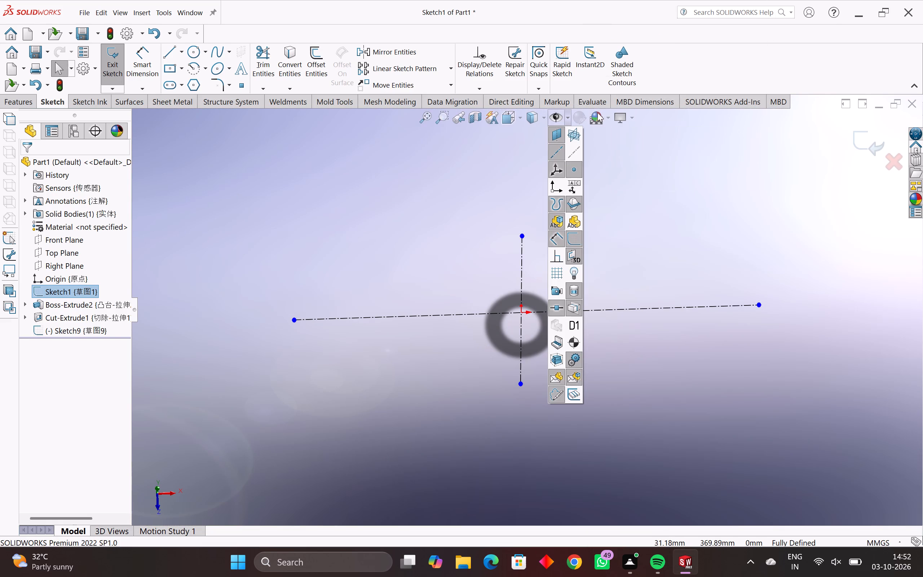
{"action": "left_click", "coordinate": [606, 117]}
{"action": "left_click", "coordinate": [607, 119]}
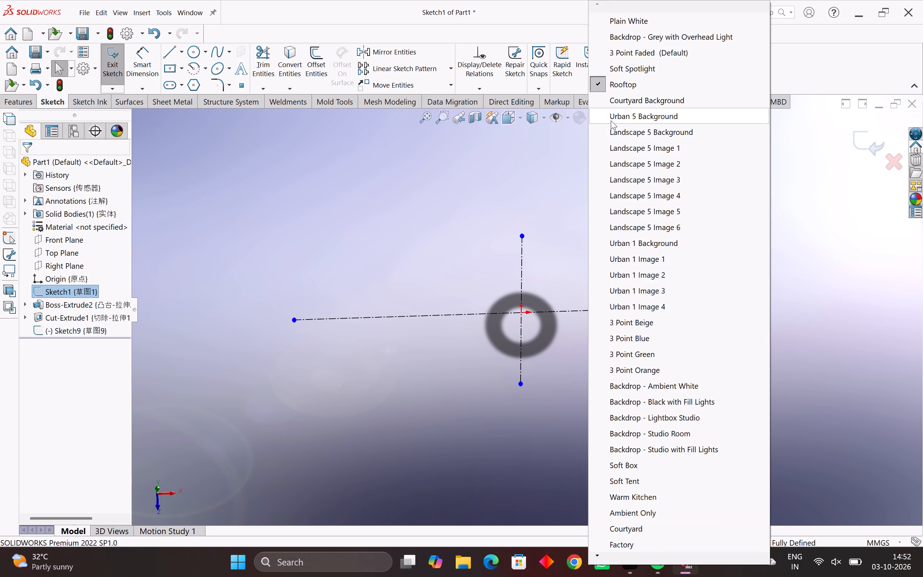
{"action": "left_click", "coordinate": [632, 66]}
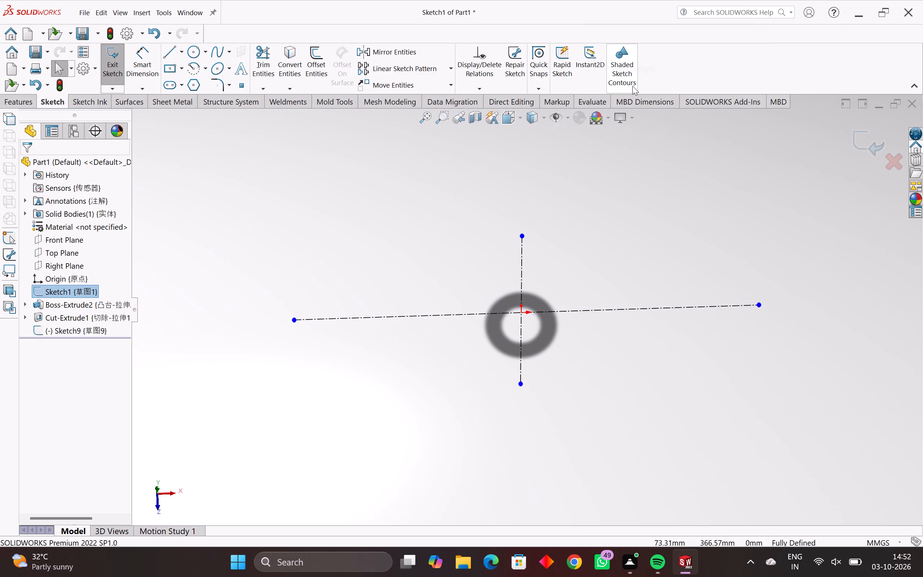
{"action": "middle_click_drag", "start_coordinate": [605, 267], "coordinate": [549, 343]}
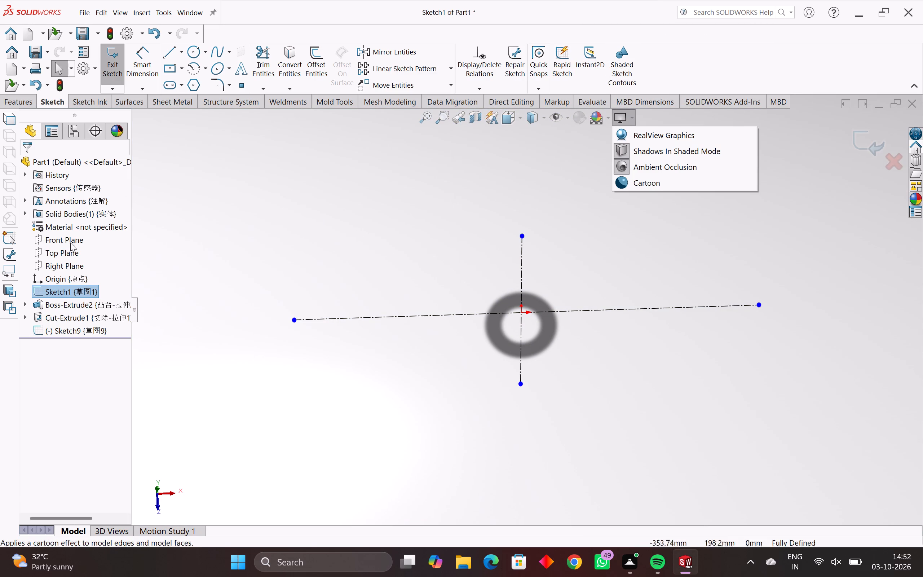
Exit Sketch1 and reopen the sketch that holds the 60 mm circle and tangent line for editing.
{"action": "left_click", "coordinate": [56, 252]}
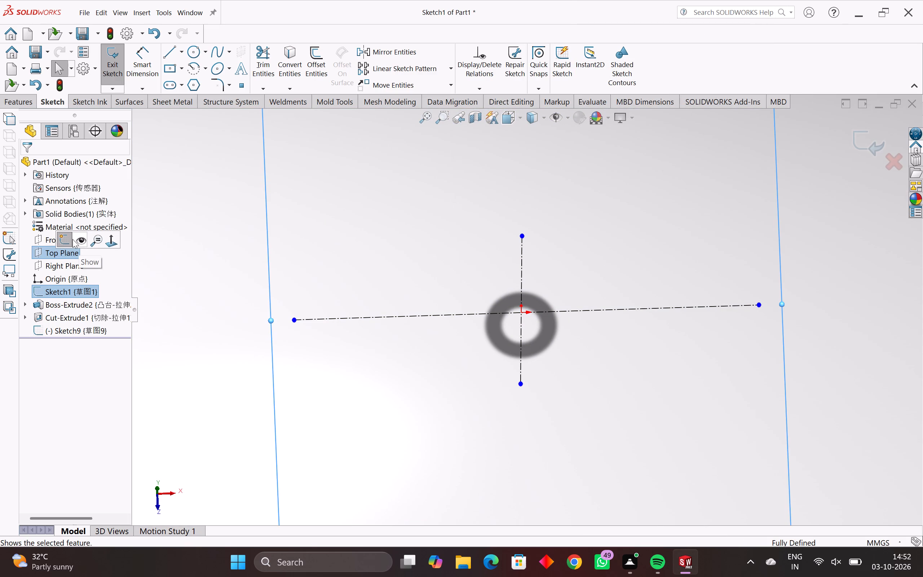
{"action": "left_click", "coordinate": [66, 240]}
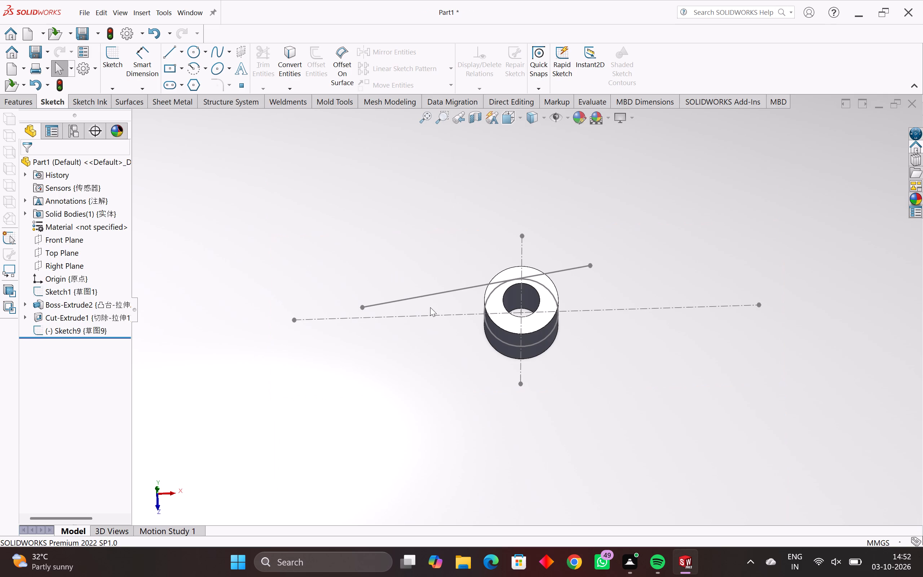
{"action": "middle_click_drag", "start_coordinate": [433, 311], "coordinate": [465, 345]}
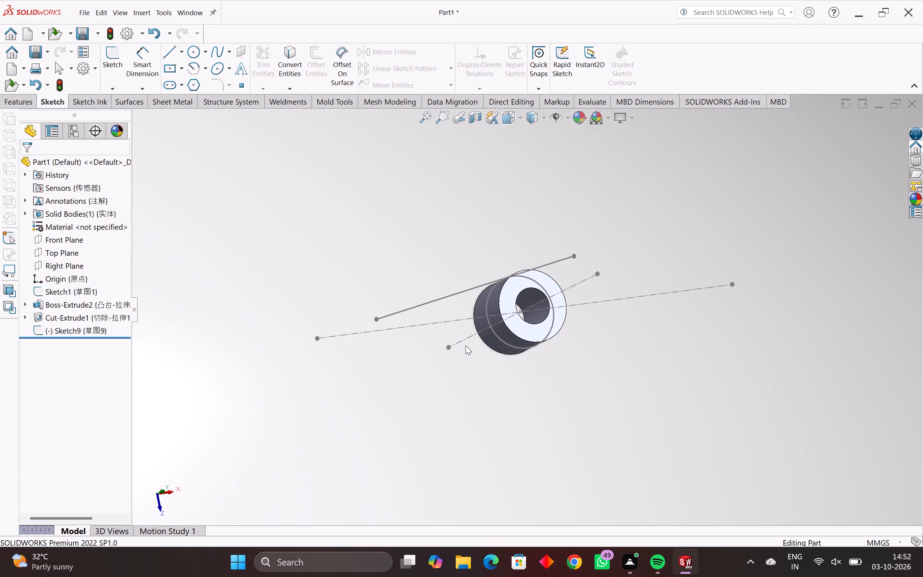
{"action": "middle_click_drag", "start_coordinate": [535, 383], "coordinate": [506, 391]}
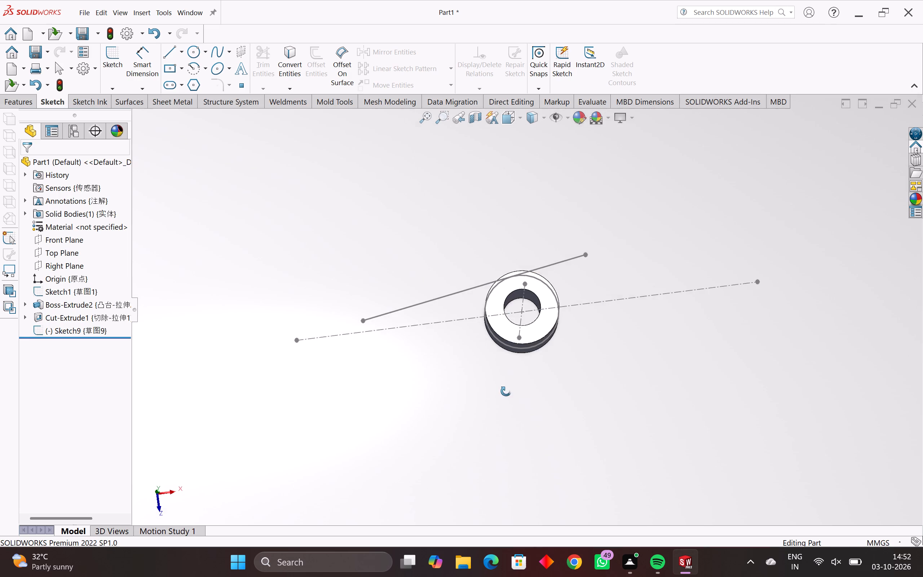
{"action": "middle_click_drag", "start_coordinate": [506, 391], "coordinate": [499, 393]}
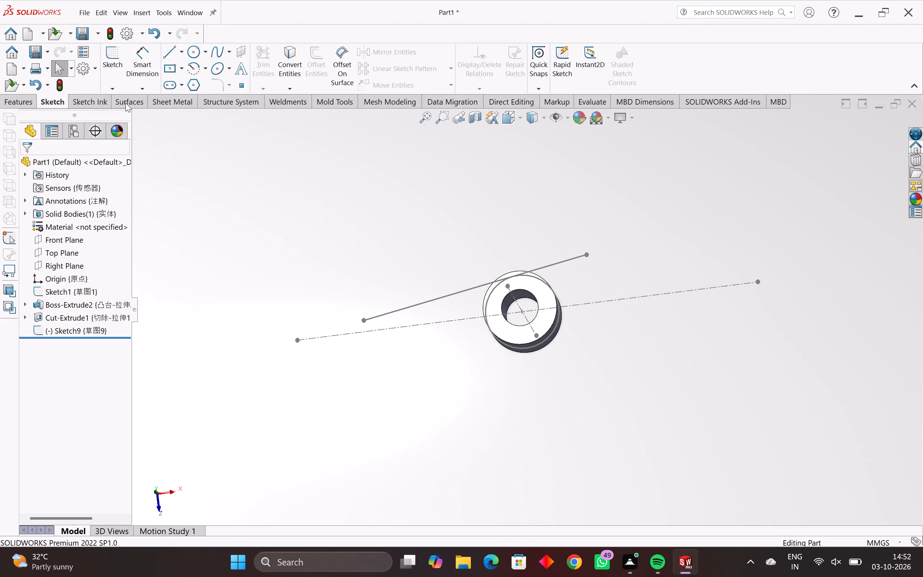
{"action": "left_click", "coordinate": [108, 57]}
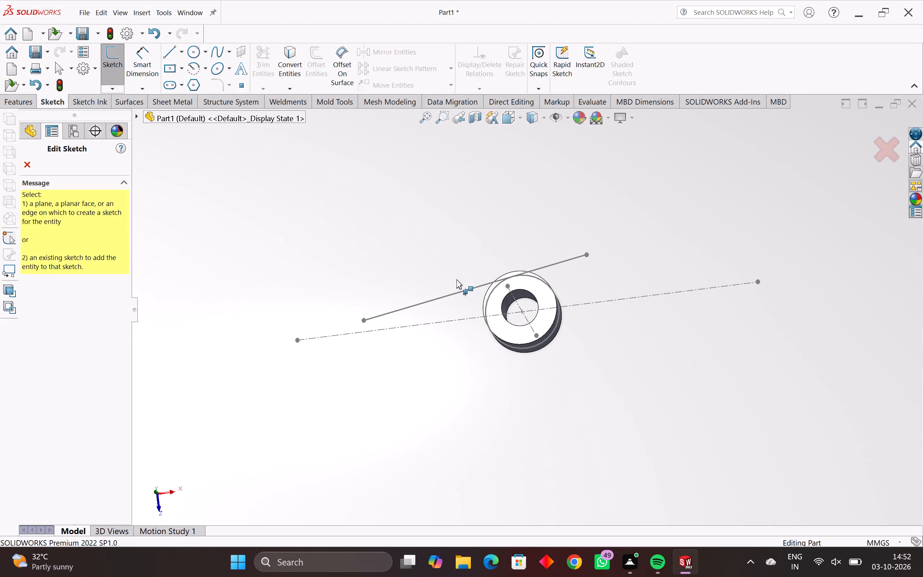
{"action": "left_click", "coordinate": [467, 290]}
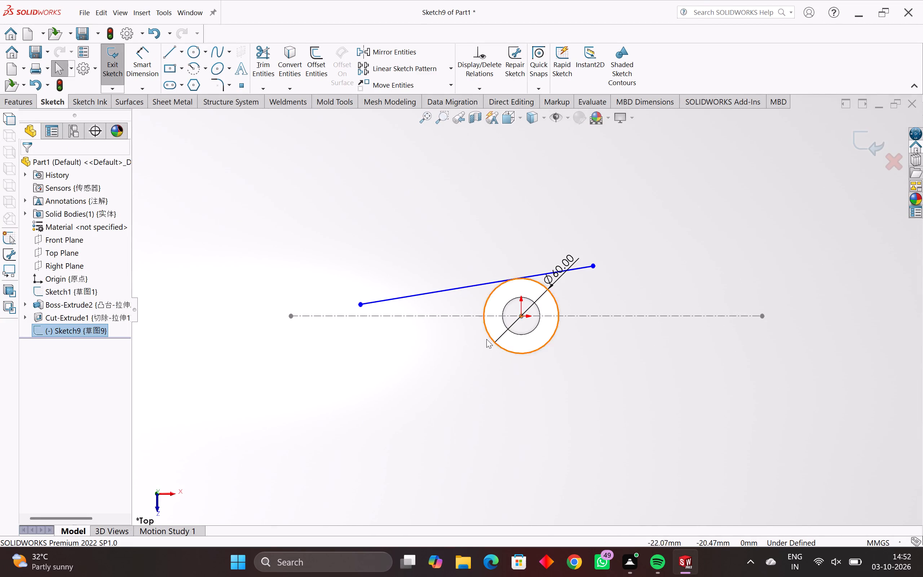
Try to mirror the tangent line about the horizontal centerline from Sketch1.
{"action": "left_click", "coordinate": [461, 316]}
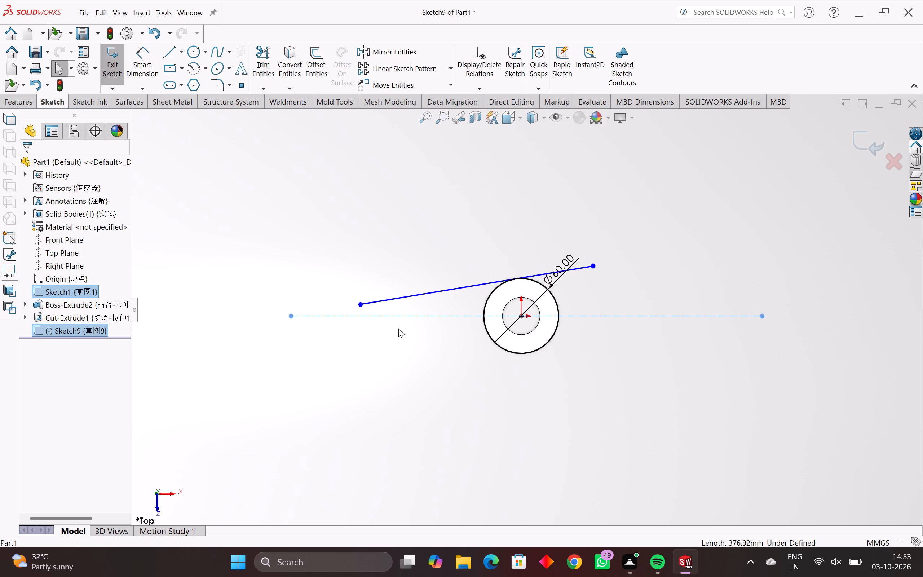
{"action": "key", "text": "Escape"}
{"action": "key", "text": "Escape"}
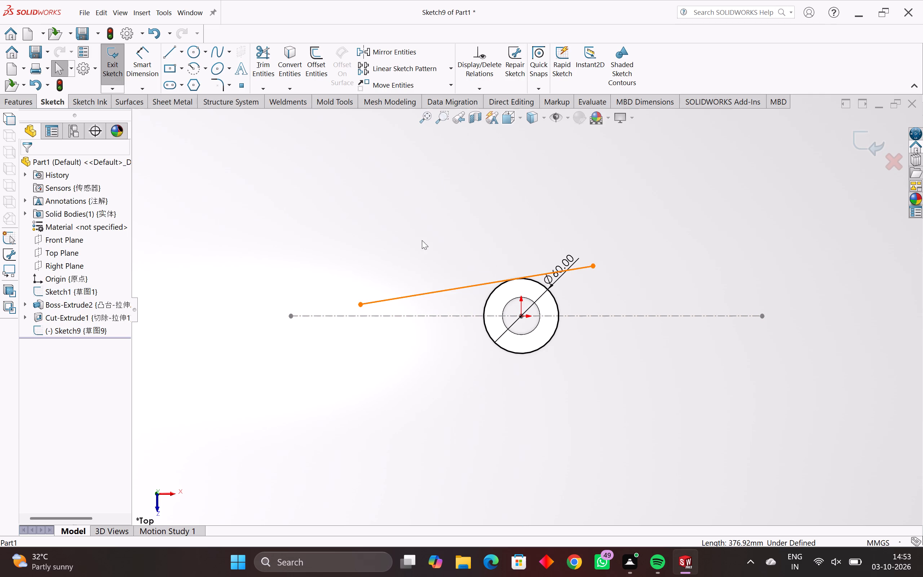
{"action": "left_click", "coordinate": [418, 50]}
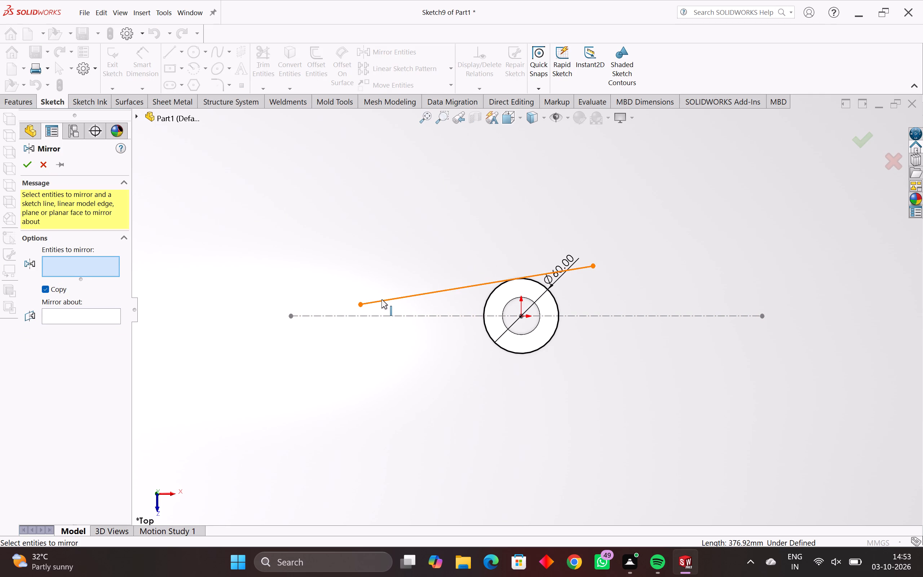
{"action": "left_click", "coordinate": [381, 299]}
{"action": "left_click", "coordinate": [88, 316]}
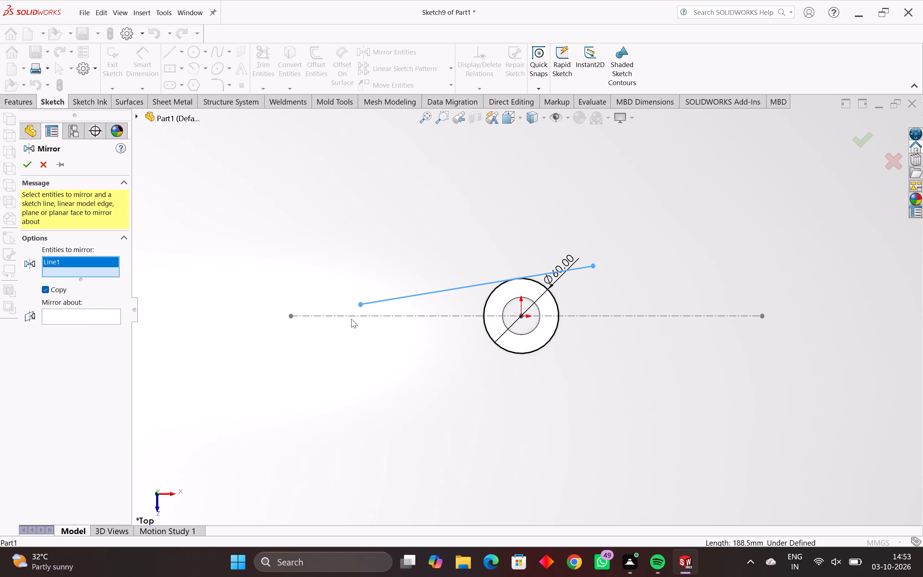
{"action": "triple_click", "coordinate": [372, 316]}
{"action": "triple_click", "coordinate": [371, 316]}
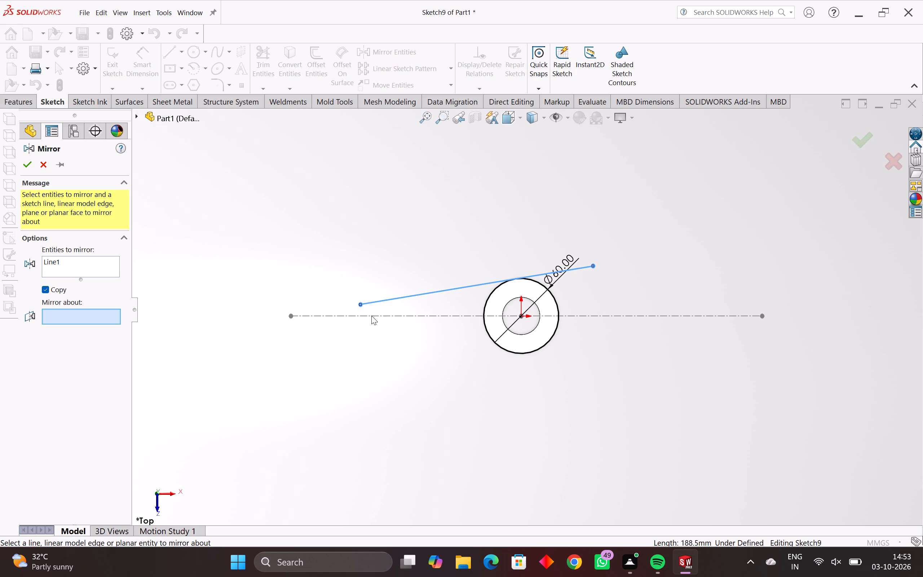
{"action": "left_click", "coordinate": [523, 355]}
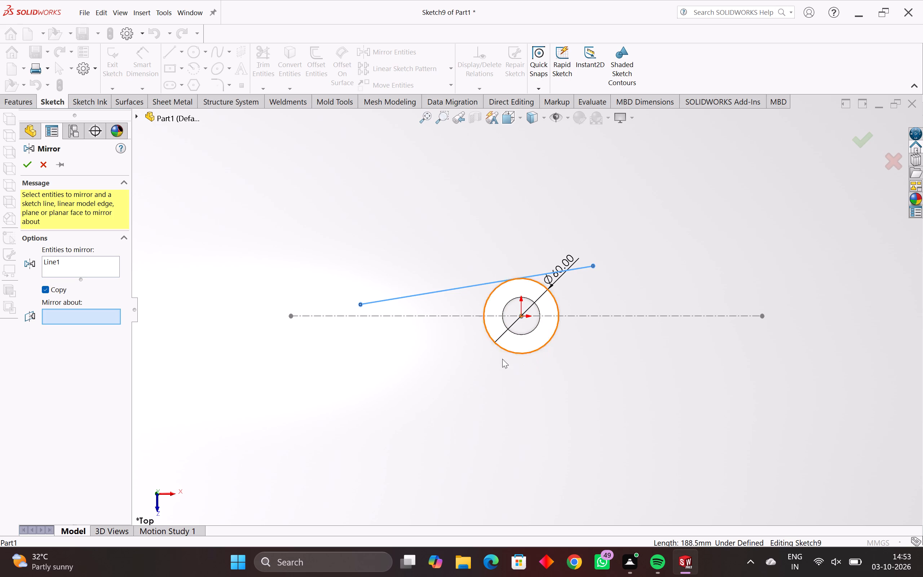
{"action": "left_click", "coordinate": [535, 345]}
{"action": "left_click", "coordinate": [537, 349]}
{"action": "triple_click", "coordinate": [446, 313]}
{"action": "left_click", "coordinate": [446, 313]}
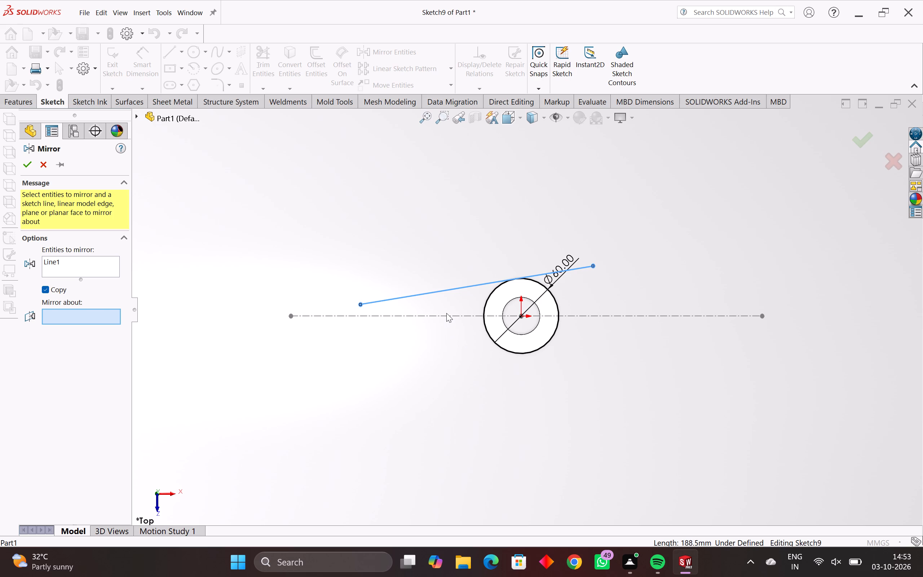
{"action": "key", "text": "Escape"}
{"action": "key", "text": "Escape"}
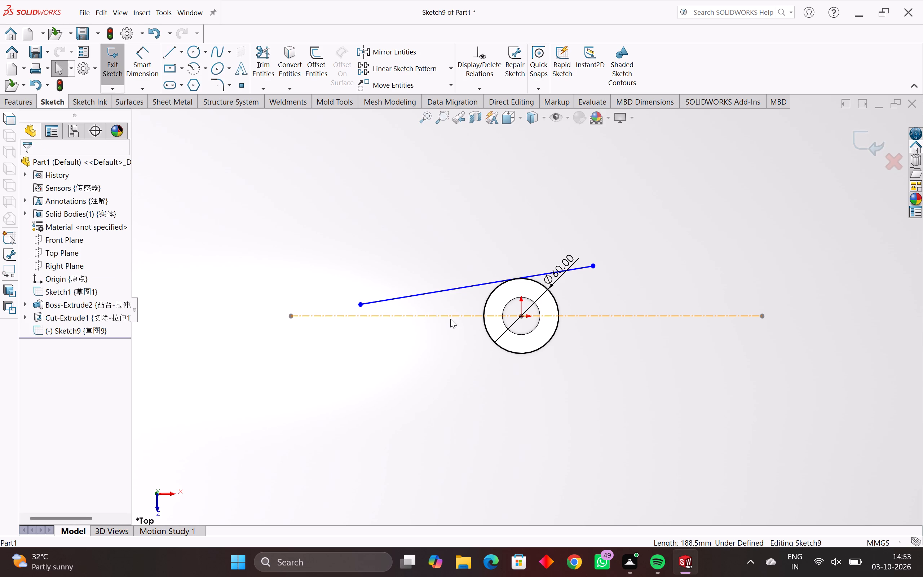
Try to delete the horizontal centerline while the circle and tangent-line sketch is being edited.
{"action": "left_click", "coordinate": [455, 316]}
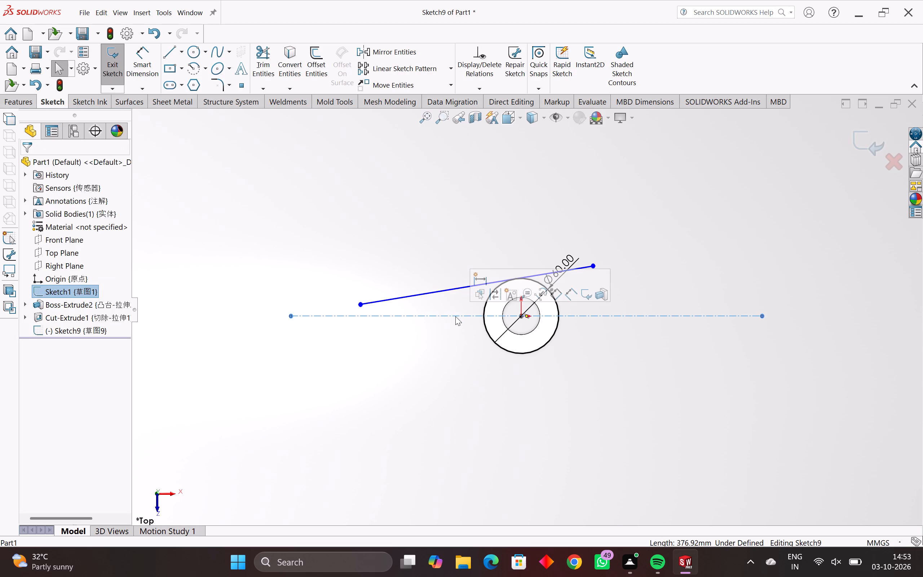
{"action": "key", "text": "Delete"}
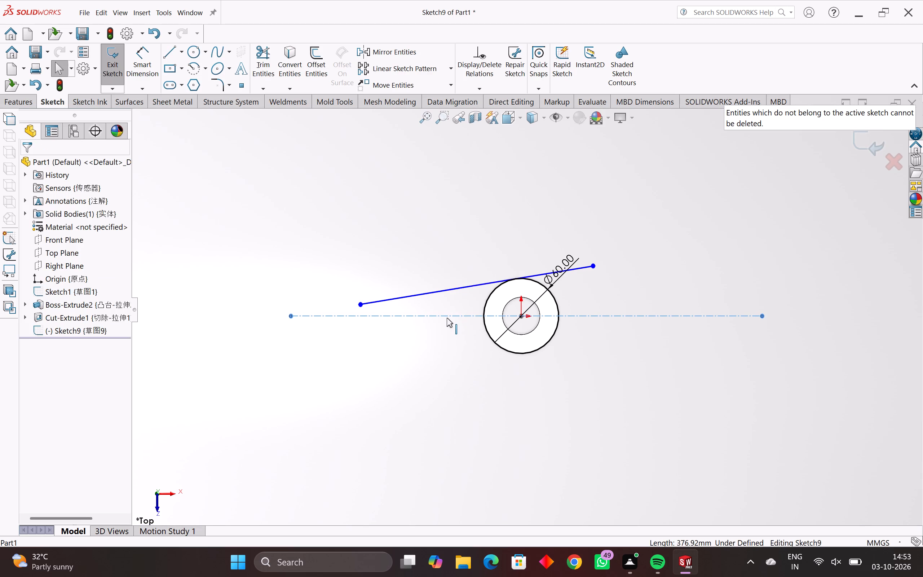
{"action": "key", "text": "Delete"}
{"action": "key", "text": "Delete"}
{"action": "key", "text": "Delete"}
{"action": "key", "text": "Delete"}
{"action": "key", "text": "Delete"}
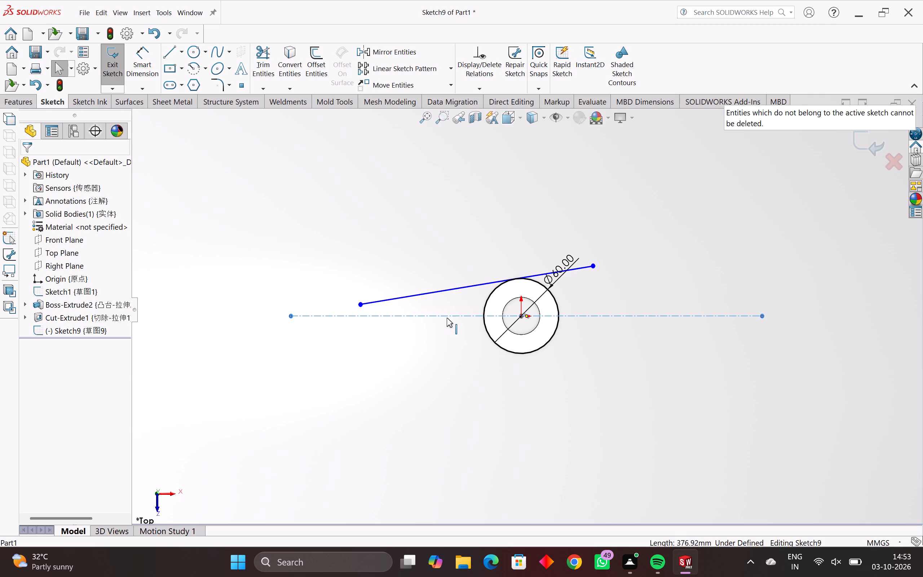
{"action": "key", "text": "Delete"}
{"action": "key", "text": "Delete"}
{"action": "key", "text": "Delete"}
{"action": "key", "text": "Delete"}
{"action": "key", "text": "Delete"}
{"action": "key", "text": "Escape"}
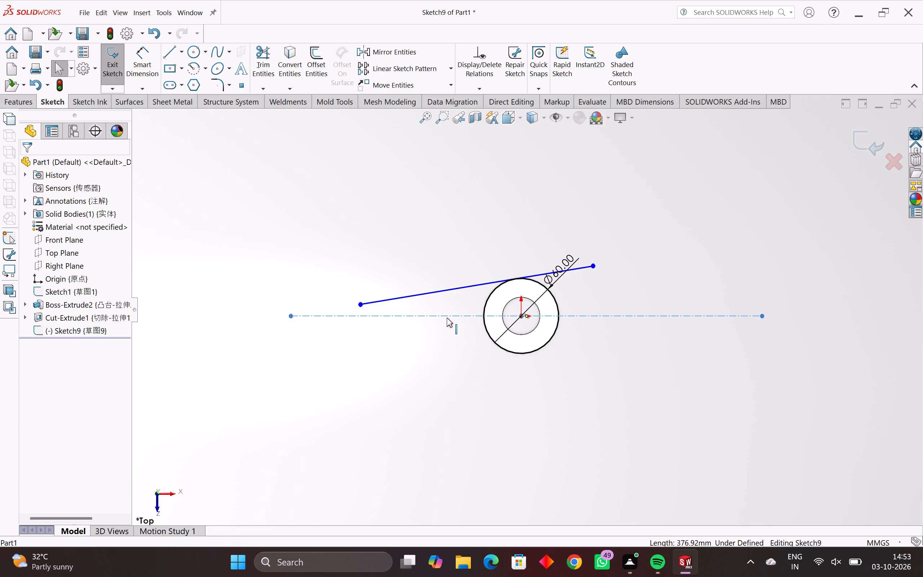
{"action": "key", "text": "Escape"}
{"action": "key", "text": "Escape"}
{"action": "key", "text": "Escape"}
Undo back into Sketch1, then delete its horizontal centerline and exit the sketch.
{"action": "key", "text": "ctrl+z"}
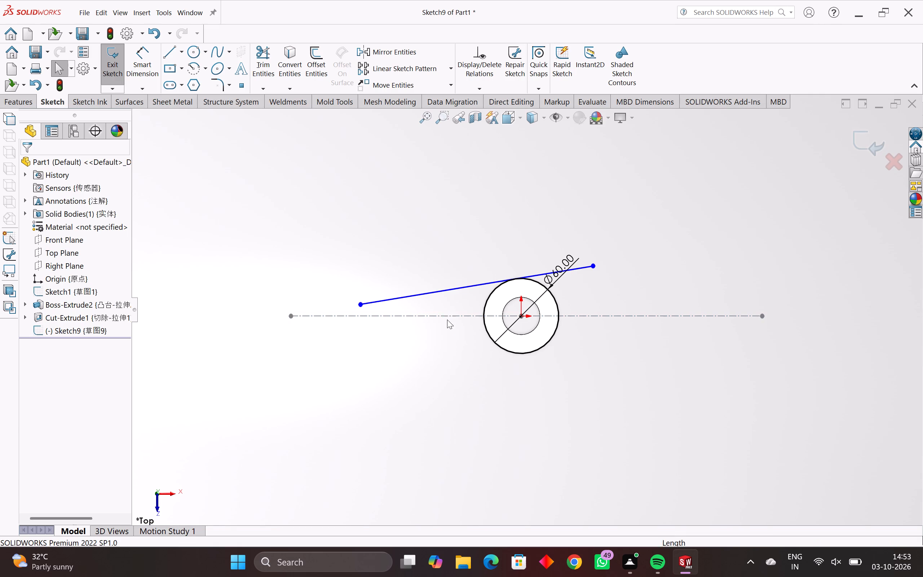
{"action": "key", "text": "ctrl+z"}
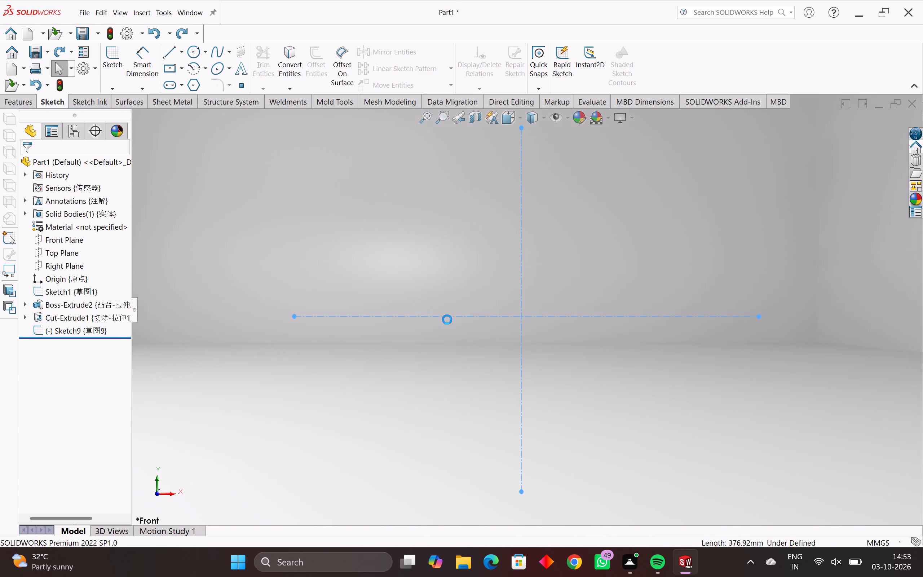
{"action": "left_click", "coordinate": [438, 317], "text": "ctrl"}
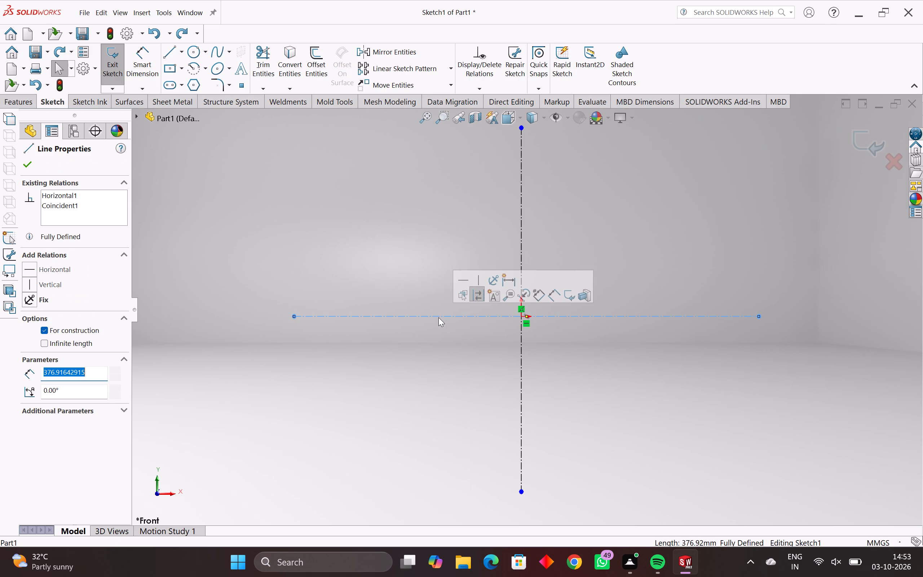
{"action": "key", "text": "Delete"}
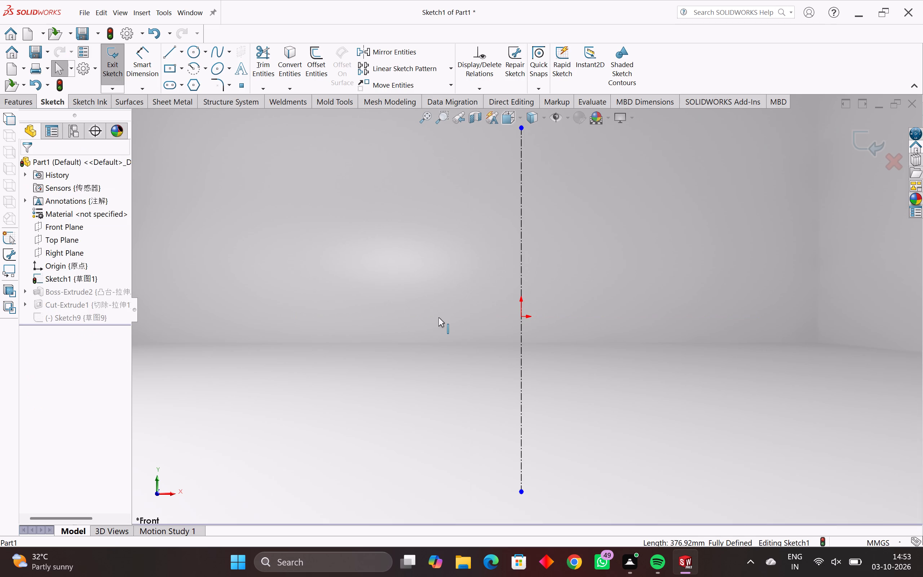
{"action": "middle_click_drag", "start_coordinate": [477, 329], "coordinate": [479, 362]}
{"action": "scroll", "coordinate": [477, 329], "scroll_direction": "down", "scroll_amount": 1}
{"action": "left_click", "coordinate": [79, 239]}
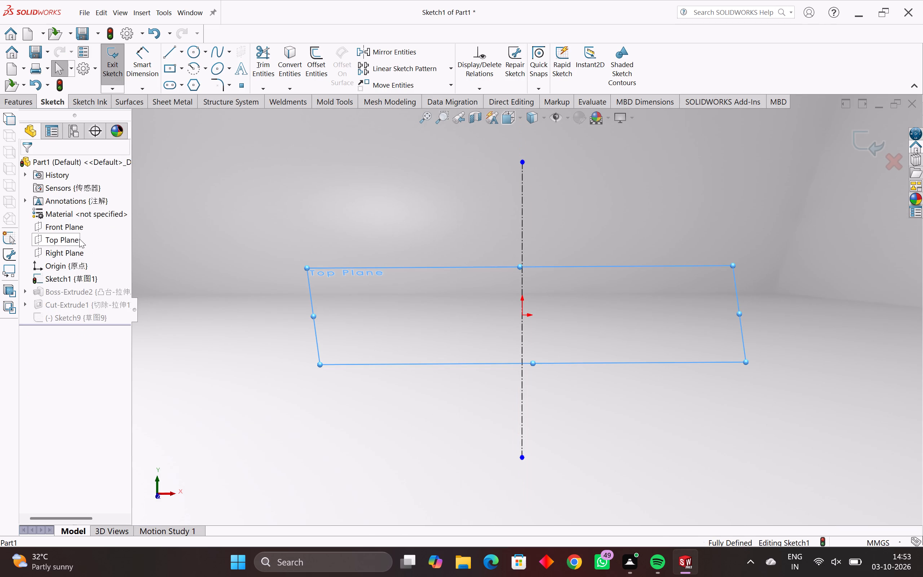
{"action": "left_click", "coordinate": [91, 227]}
{"action": "left_click", "coordinate": [91, 227]}
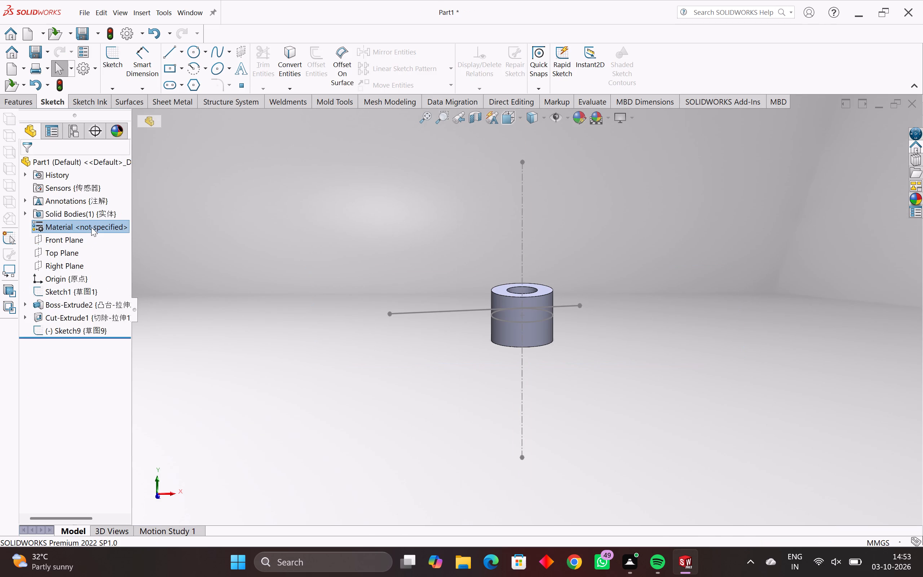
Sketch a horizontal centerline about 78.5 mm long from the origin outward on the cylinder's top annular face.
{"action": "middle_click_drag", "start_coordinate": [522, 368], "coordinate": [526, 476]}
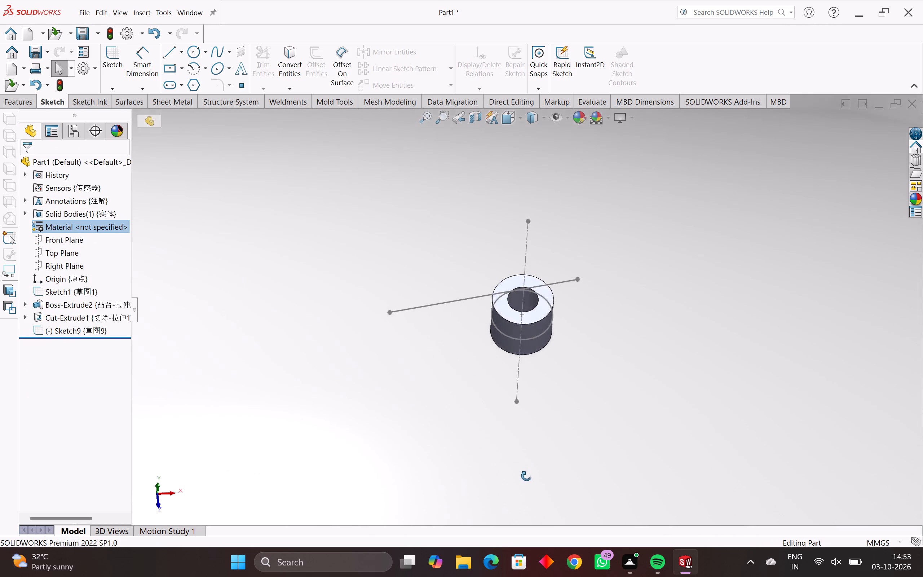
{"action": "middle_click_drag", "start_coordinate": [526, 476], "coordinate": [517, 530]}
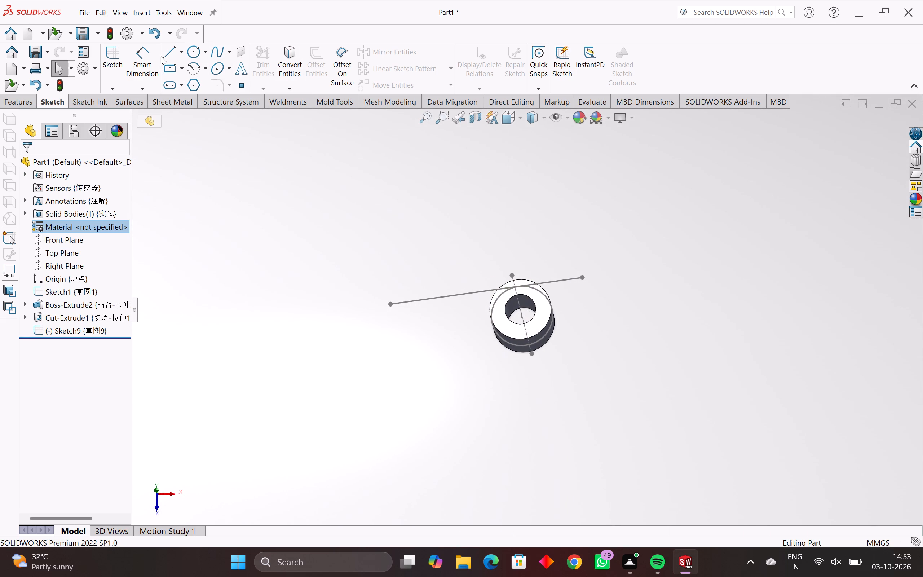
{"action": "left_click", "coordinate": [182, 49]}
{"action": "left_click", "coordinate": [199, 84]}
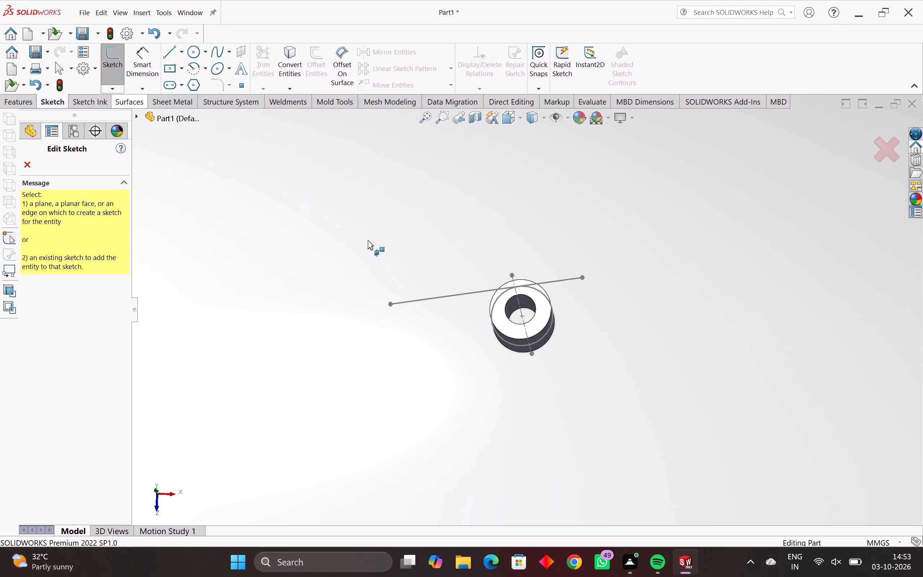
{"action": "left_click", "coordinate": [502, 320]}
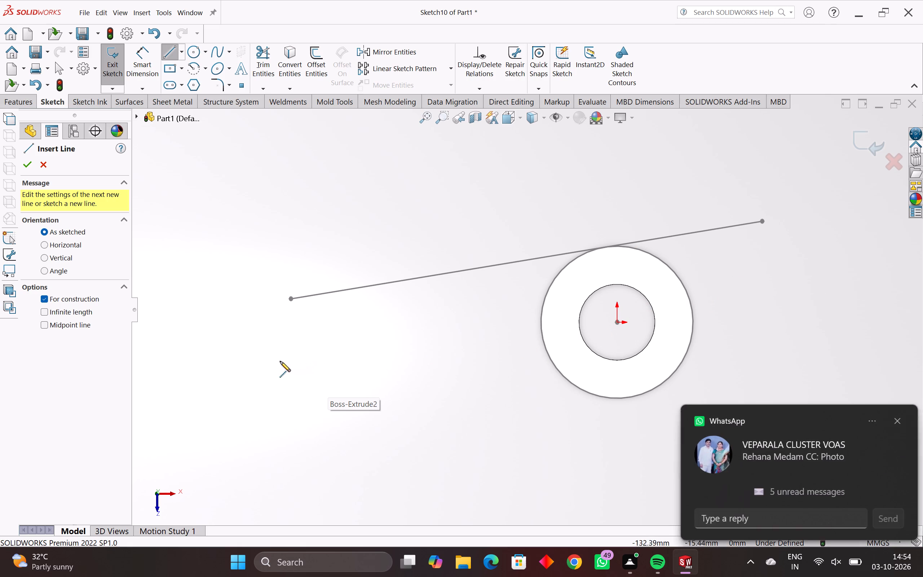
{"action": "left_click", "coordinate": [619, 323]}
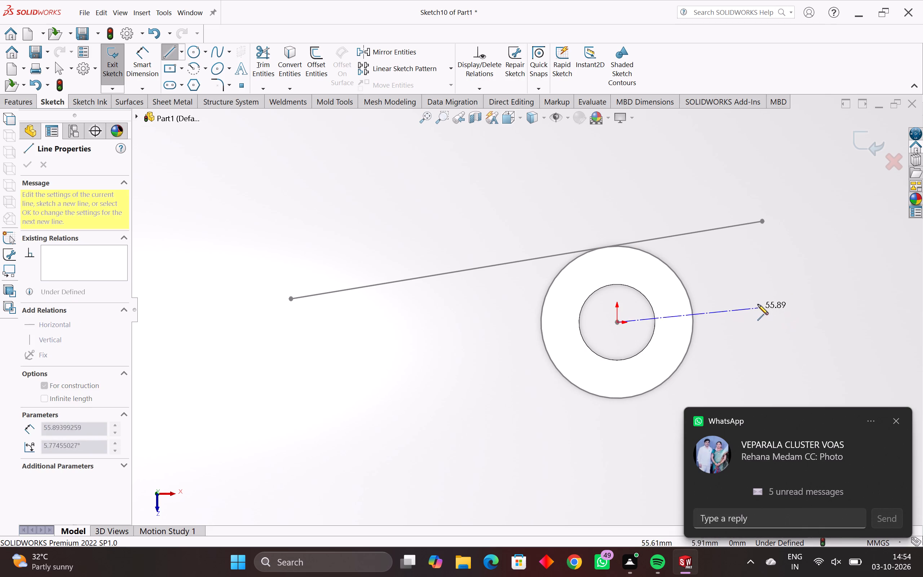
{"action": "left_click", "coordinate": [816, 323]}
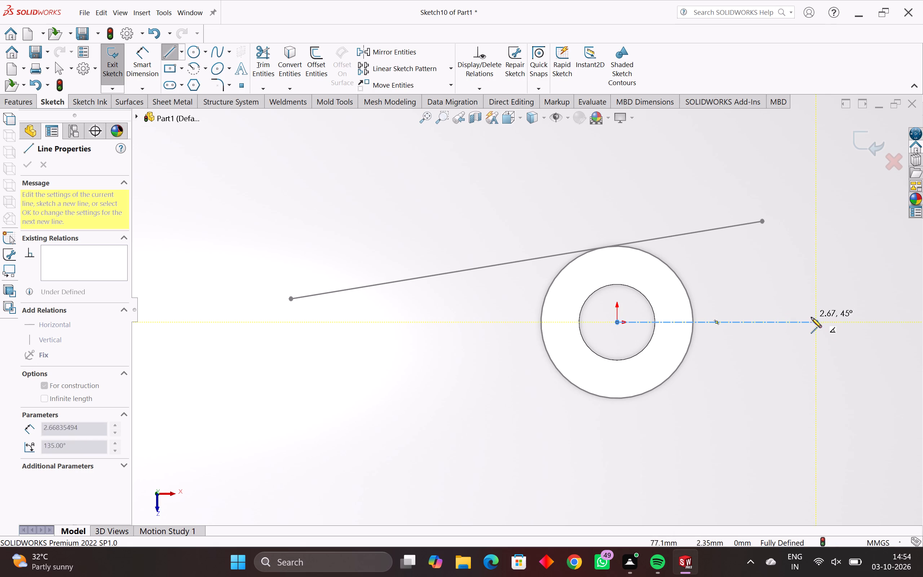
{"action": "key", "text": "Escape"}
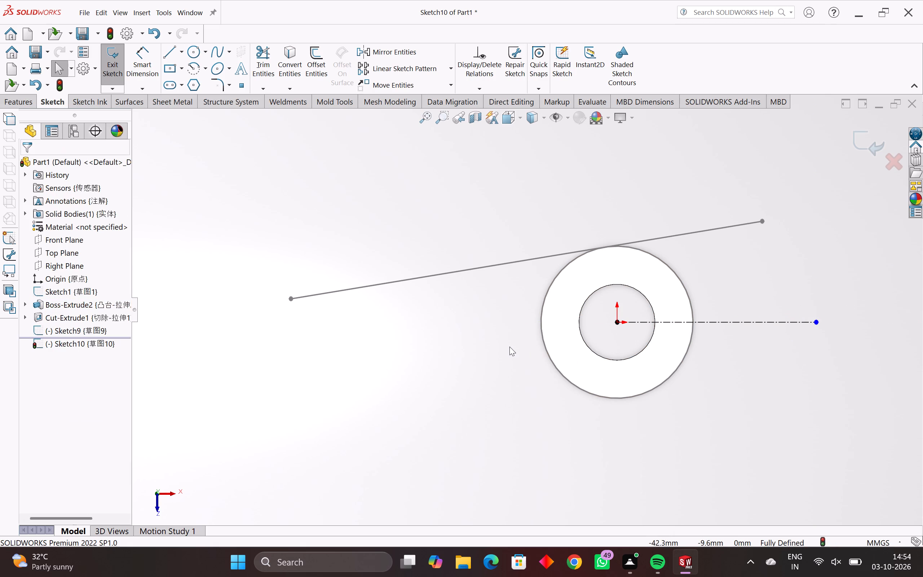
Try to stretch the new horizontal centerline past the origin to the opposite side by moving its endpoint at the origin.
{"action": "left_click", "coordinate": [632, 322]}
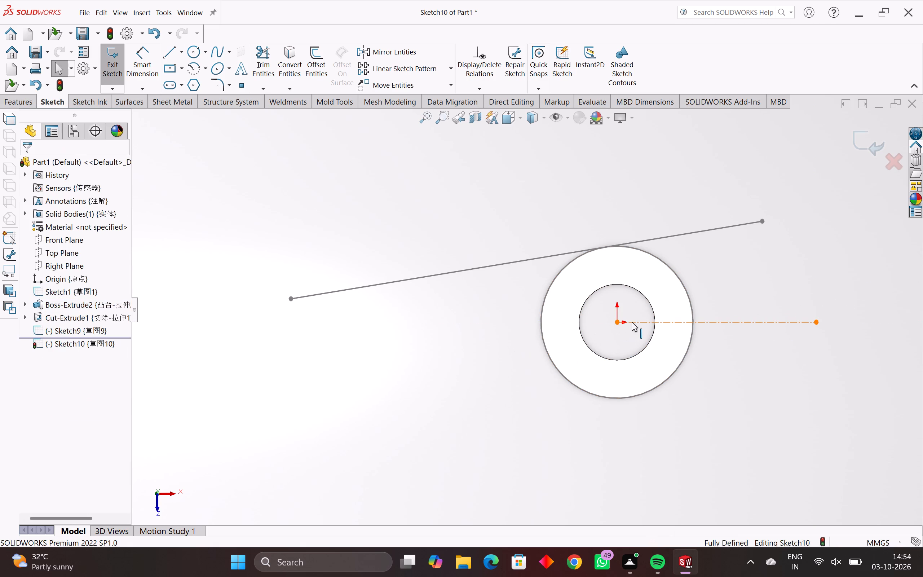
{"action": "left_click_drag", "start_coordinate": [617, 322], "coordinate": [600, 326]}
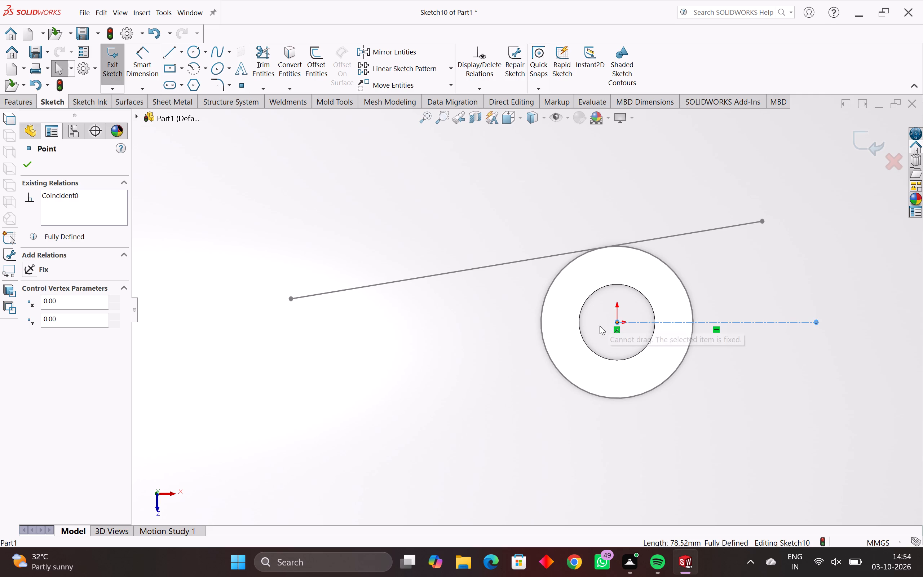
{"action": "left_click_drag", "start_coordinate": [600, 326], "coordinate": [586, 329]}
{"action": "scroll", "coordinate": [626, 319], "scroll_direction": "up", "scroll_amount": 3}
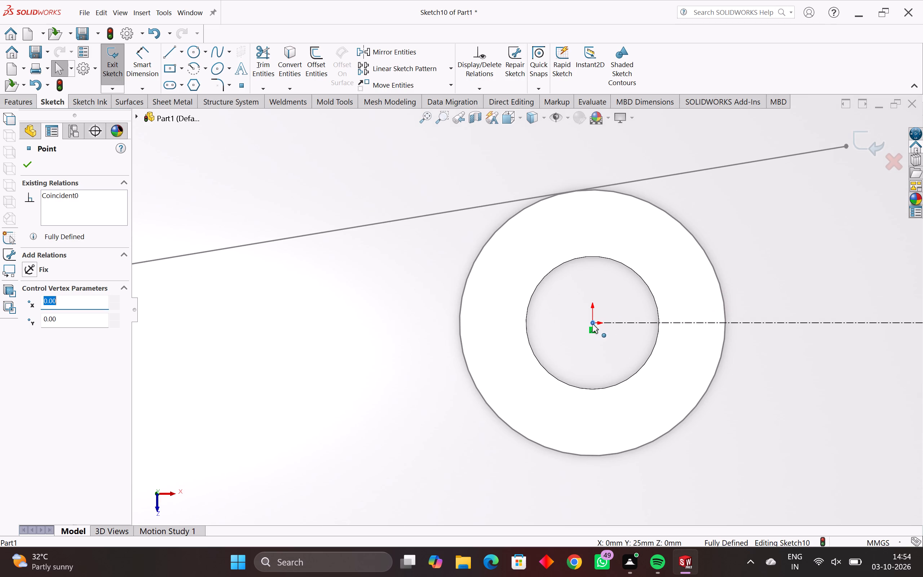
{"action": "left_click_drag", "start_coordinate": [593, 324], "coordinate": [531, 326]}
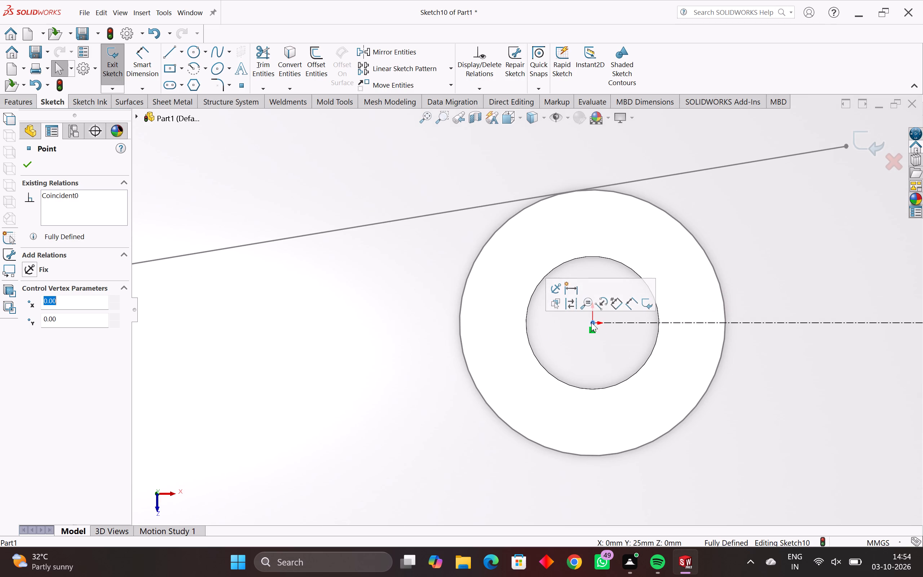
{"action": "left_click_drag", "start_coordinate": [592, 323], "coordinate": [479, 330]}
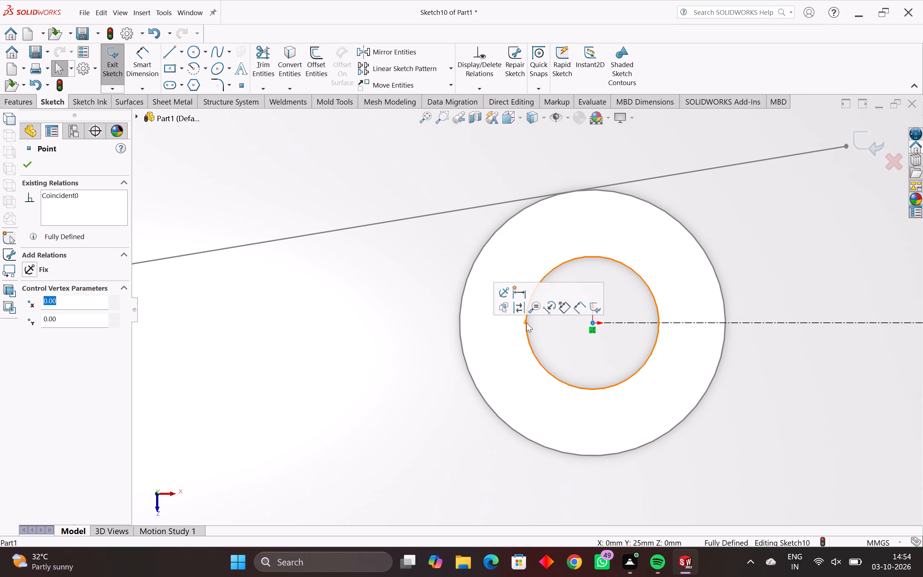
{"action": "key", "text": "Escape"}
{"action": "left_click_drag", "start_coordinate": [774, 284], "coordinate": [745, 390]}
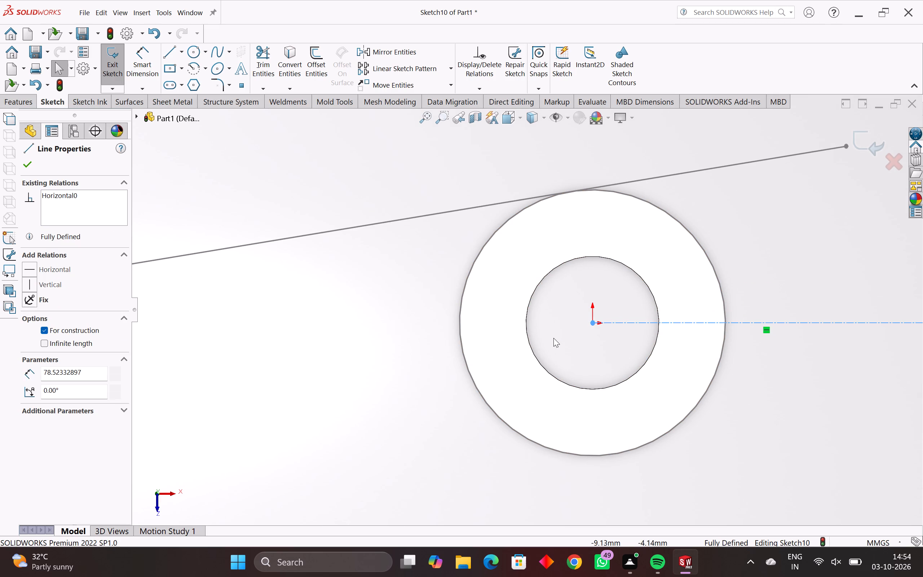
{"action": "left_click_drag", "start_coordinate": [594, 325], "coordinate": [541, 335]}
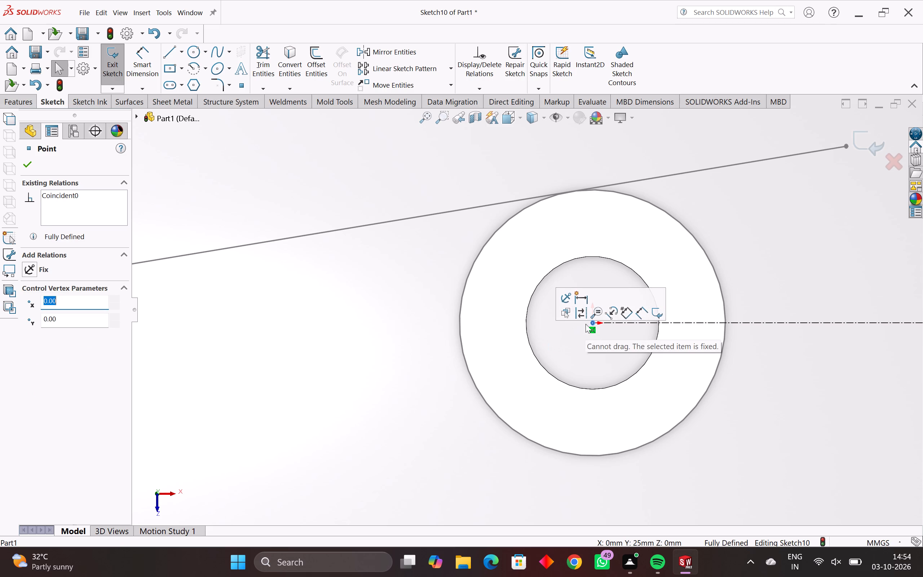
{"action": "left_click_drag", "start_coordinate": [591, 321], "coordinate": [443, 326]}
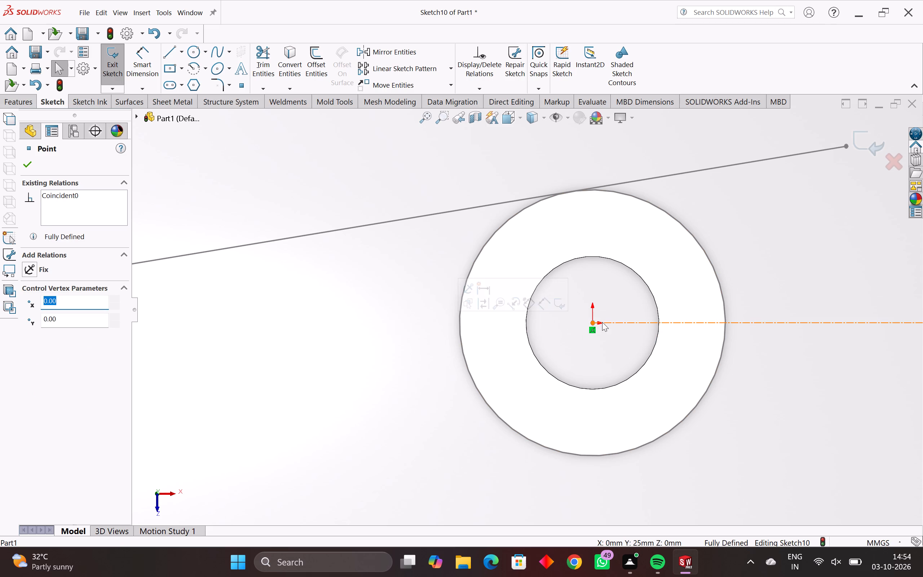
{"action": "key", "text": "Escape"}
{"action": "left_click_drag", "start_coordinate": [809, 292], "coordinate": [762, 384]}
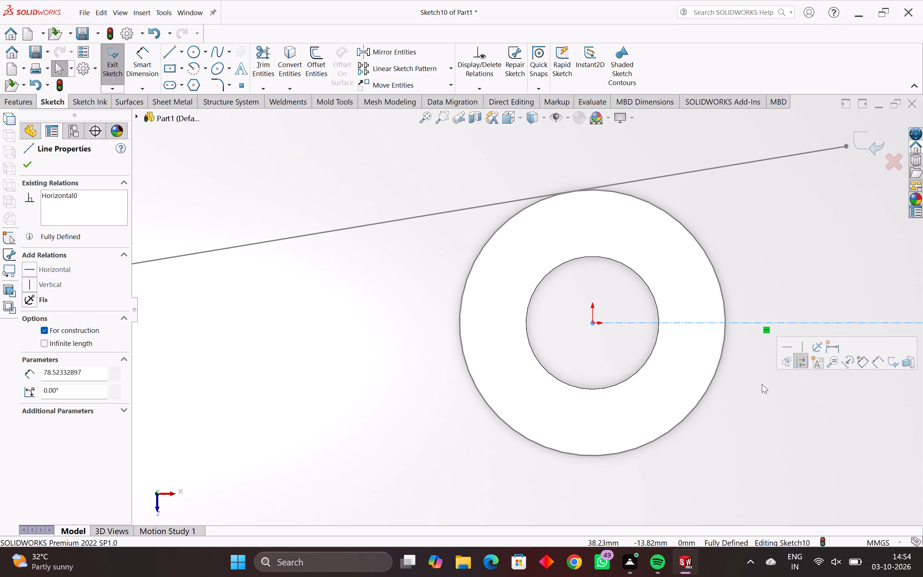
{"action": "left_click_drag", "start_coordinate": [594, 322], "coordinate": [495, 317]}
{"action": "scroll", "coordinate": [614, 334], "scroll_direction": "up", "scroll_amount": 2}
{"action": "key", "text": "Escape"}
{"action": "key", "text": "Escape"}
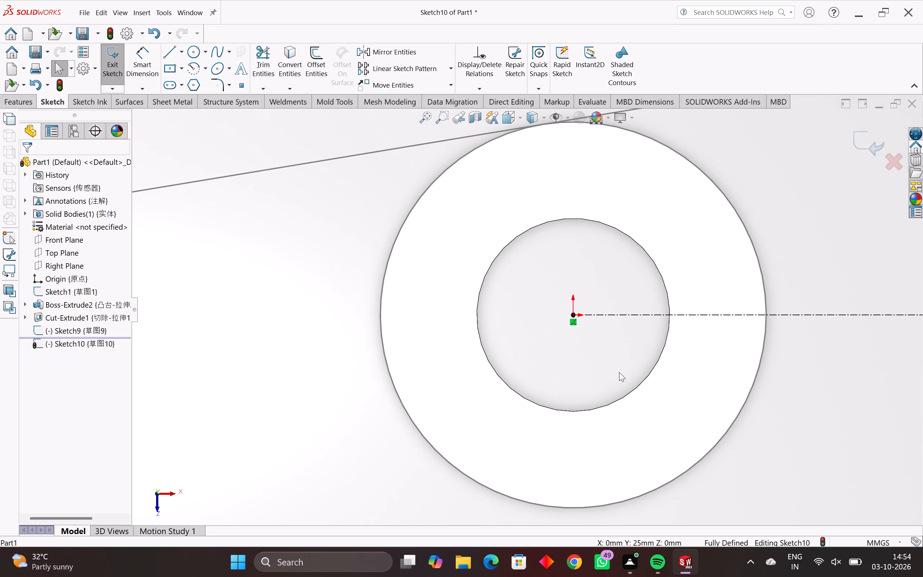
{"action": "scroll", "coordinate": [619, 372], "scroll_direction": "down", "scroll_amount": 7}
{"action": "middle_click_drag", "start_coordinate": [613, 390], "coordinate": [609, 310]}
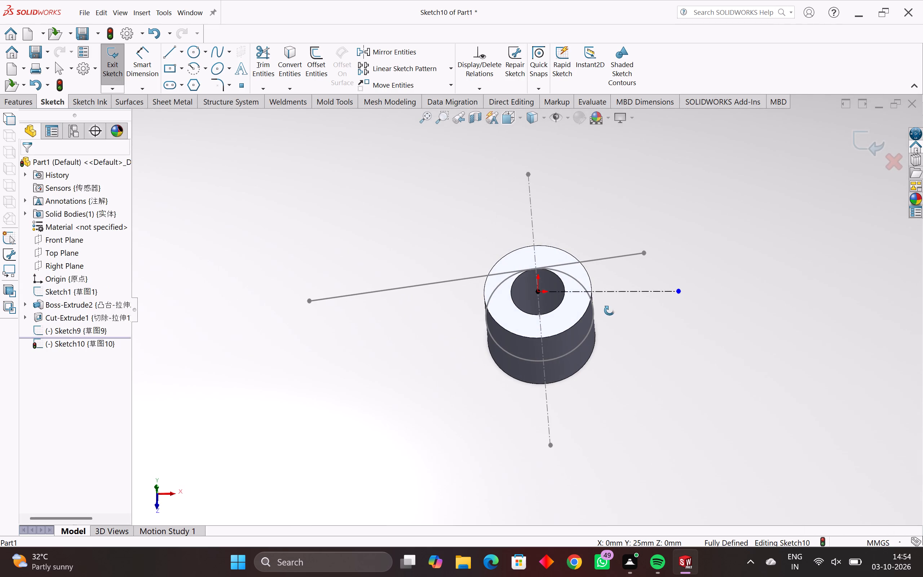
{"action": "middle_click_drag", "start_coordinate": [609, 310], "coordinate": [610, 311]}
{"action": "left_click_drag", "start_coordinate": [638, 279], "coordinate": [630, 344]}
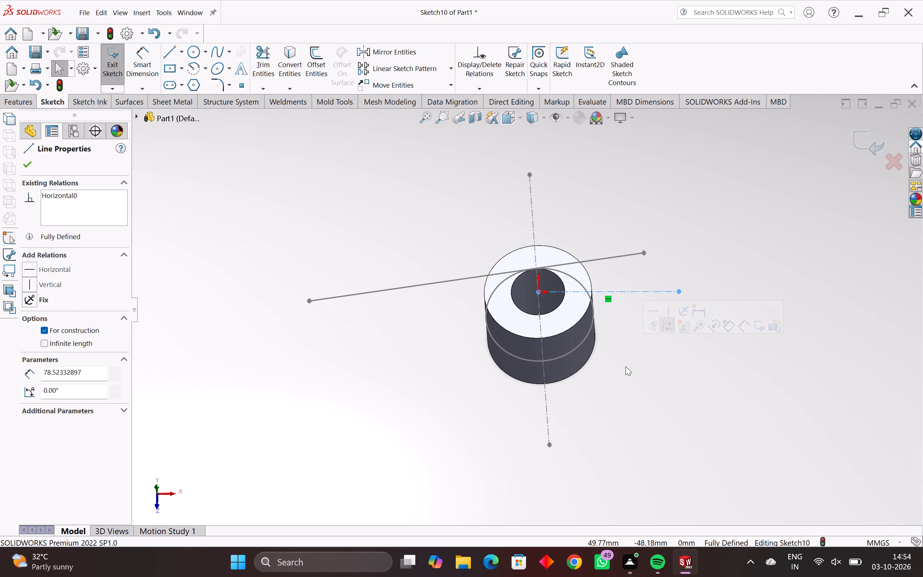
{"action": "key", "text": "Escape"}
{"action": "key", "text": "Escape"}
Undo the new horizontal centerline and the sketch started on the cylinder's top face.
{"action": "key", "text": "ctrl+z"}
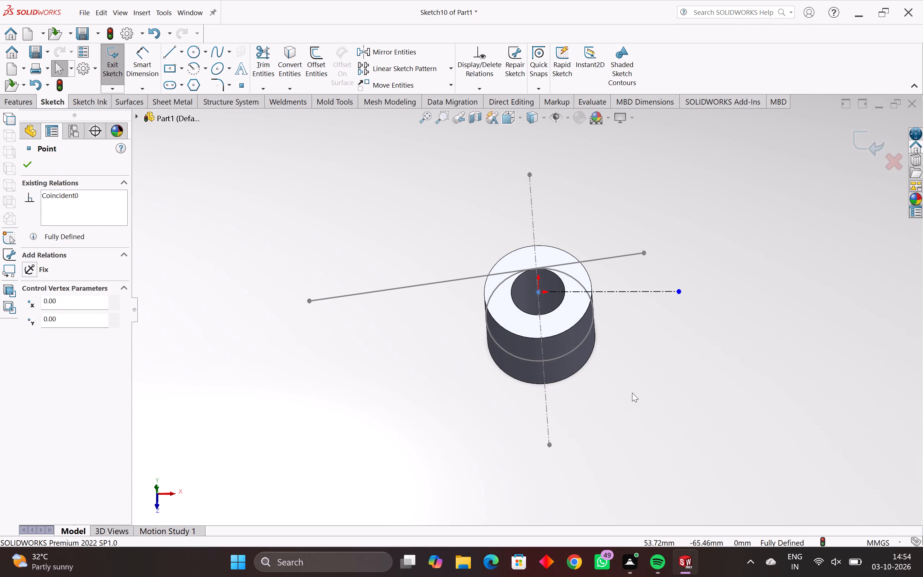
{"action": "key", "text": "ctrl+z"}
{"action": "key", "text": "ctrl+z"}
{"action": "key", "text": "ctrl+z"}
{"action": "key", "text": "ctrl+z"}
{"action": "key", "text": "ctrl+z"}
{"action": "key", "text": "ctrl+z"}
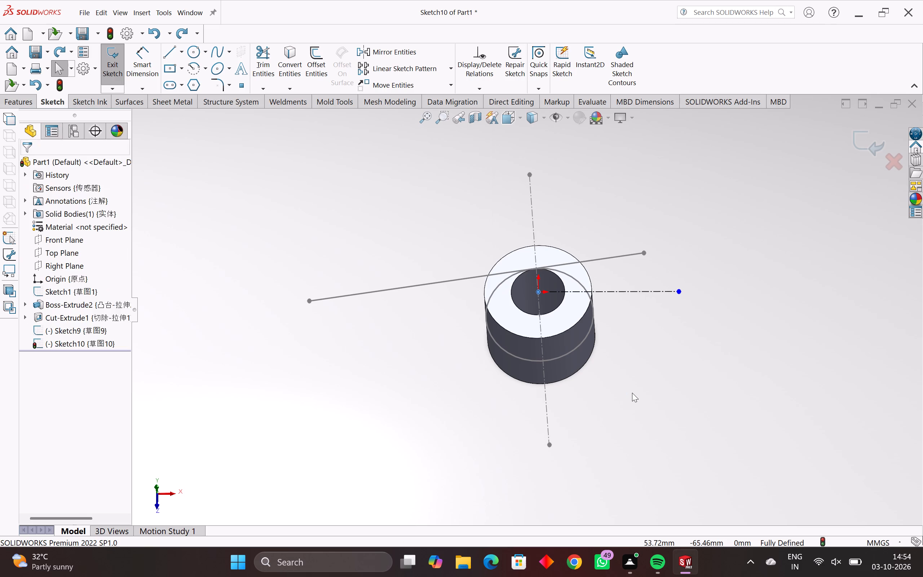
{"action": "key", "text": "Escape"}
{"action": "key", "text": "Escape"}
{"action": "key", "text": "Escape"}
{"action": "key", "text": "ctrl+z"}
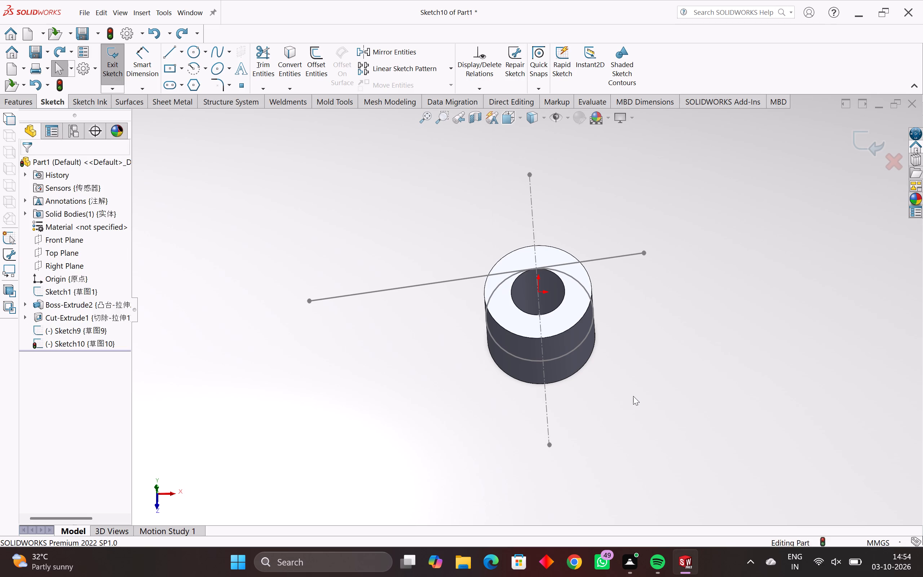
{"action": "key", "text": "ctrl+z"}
Undo the deletion of Sketch1's horizontal centerline and keep undoing back into Sketch9 with the 60 mm circle and tangent line.
{"action": "key", "text": "ctrl+z"}
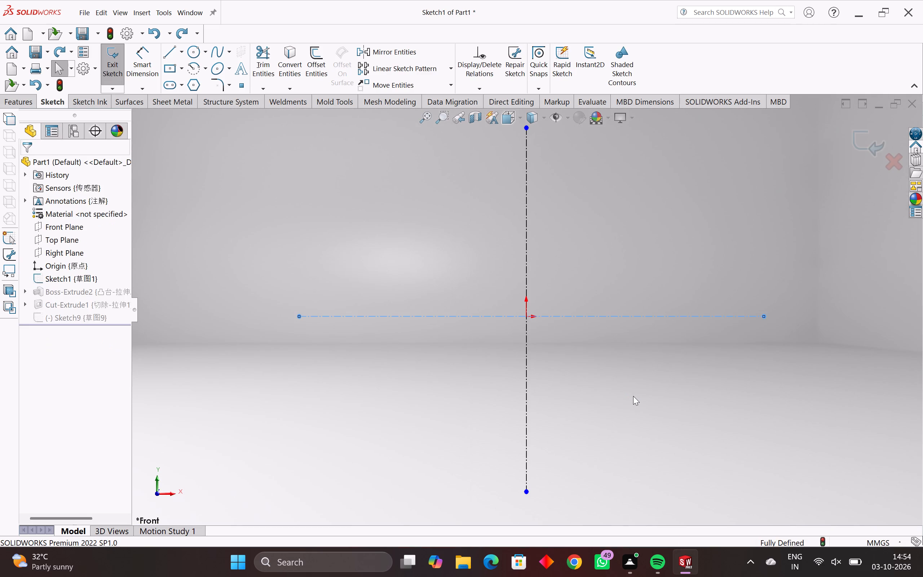
{"action": "key", "text": "ctrl+z"}
{"action": "key", "text": "ctrl+z"}
{"action": "key", "text": "ctrl+z"}
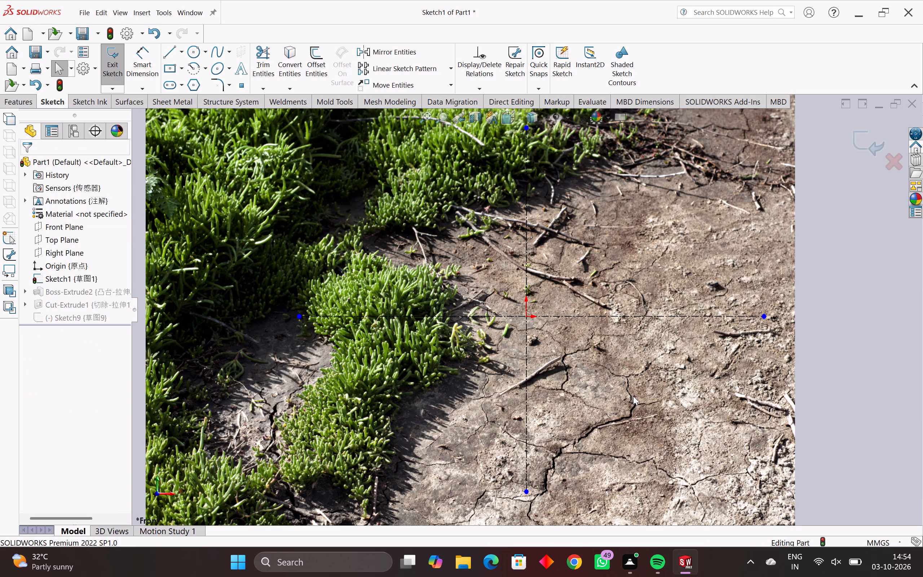
{"action": "key", "text": "ctrl+z"}
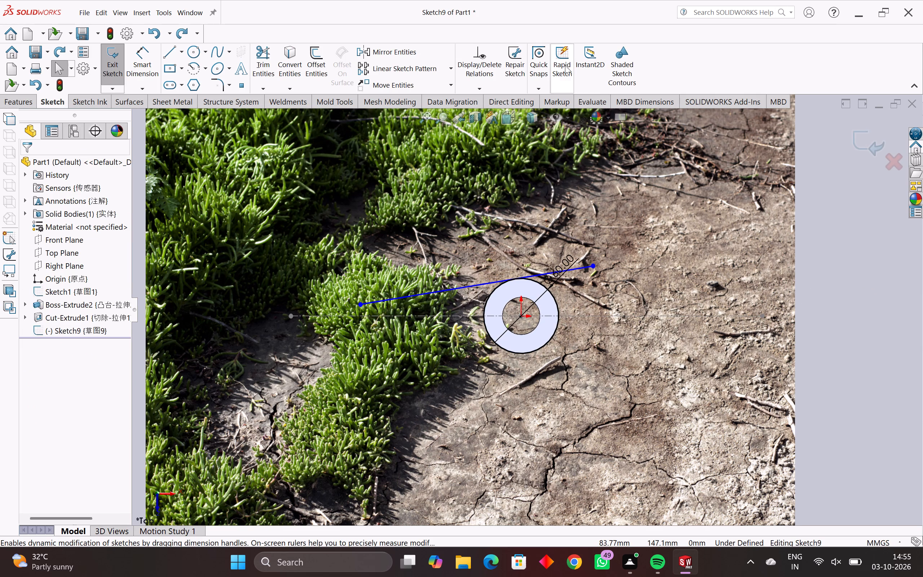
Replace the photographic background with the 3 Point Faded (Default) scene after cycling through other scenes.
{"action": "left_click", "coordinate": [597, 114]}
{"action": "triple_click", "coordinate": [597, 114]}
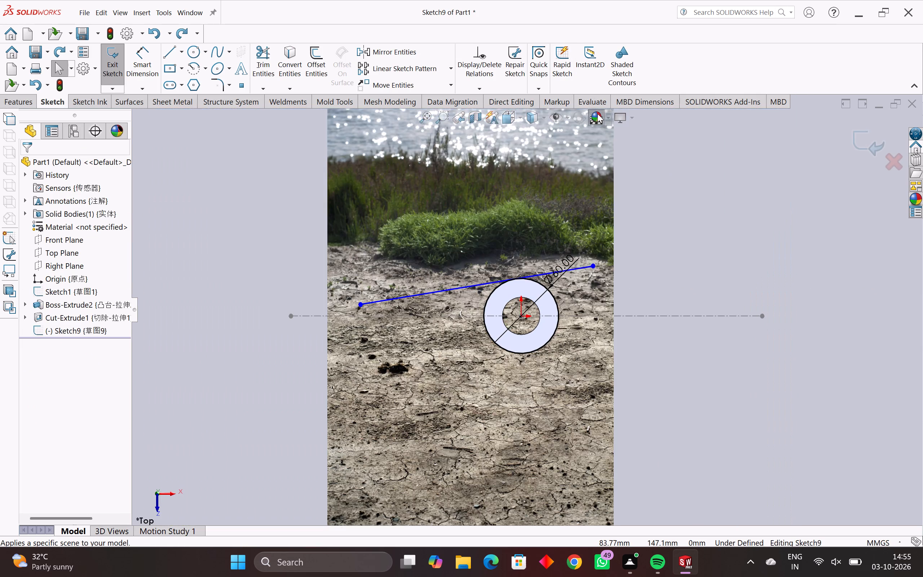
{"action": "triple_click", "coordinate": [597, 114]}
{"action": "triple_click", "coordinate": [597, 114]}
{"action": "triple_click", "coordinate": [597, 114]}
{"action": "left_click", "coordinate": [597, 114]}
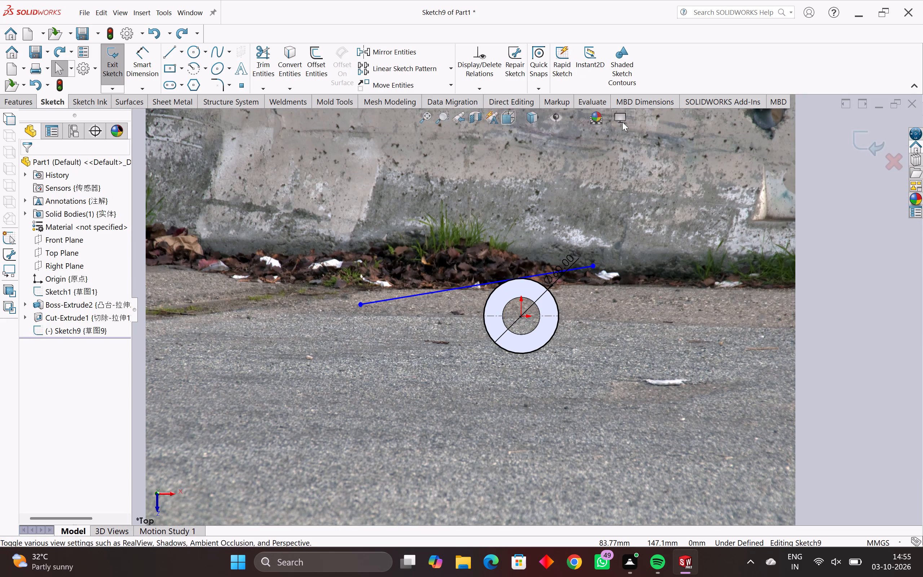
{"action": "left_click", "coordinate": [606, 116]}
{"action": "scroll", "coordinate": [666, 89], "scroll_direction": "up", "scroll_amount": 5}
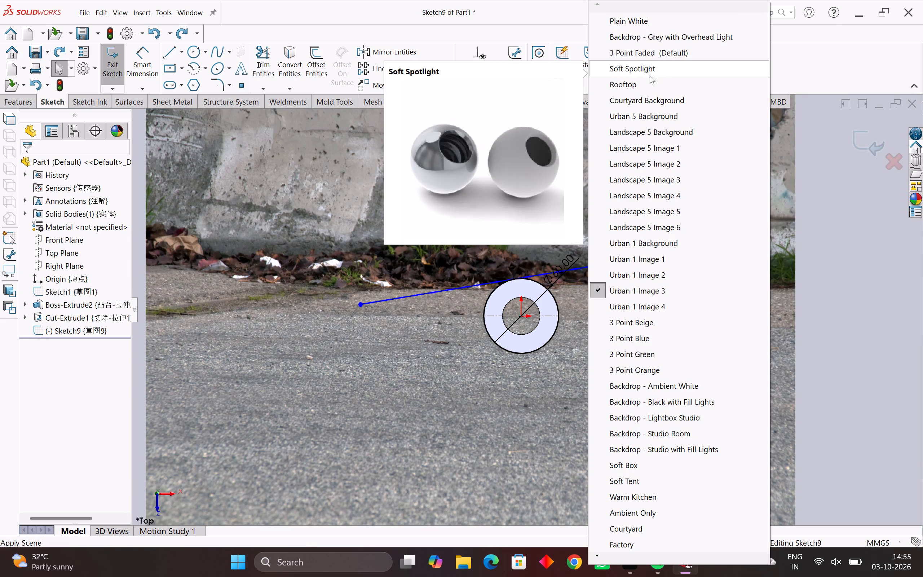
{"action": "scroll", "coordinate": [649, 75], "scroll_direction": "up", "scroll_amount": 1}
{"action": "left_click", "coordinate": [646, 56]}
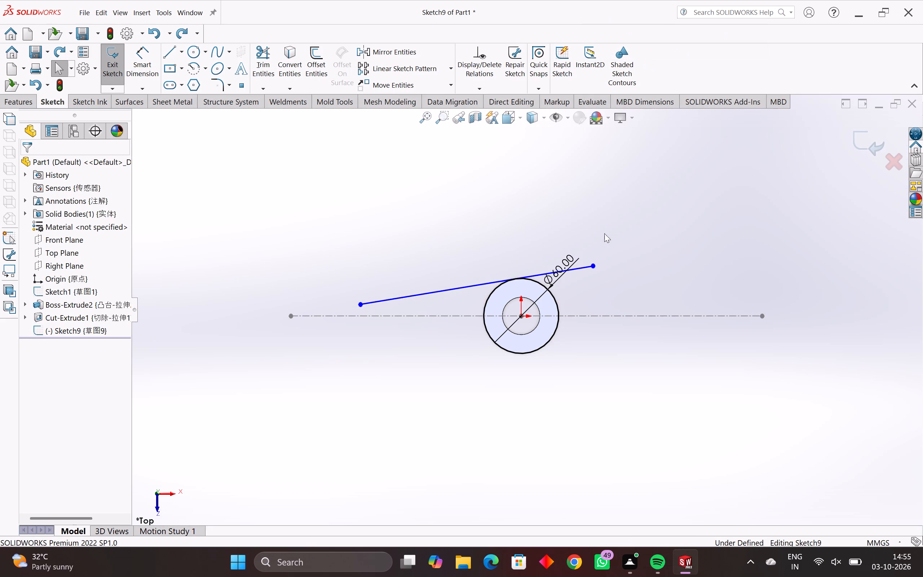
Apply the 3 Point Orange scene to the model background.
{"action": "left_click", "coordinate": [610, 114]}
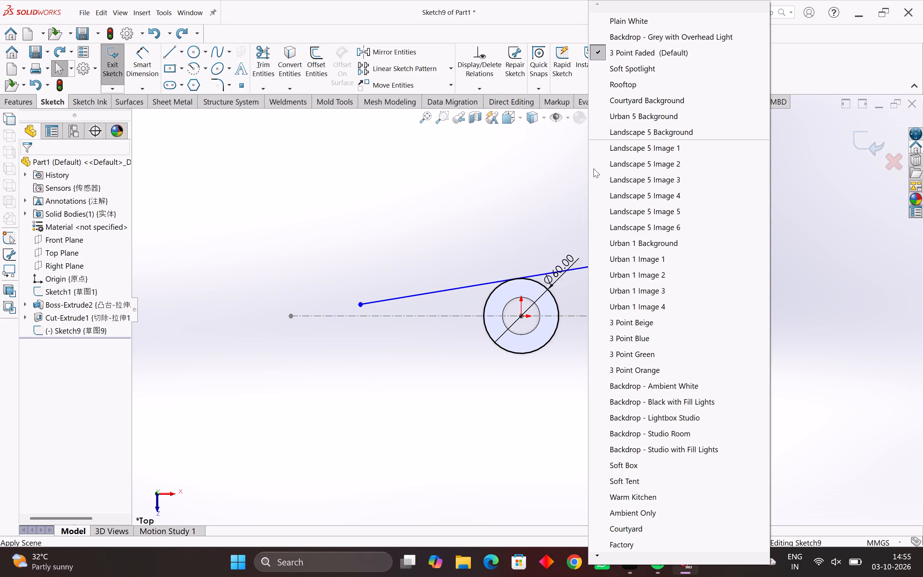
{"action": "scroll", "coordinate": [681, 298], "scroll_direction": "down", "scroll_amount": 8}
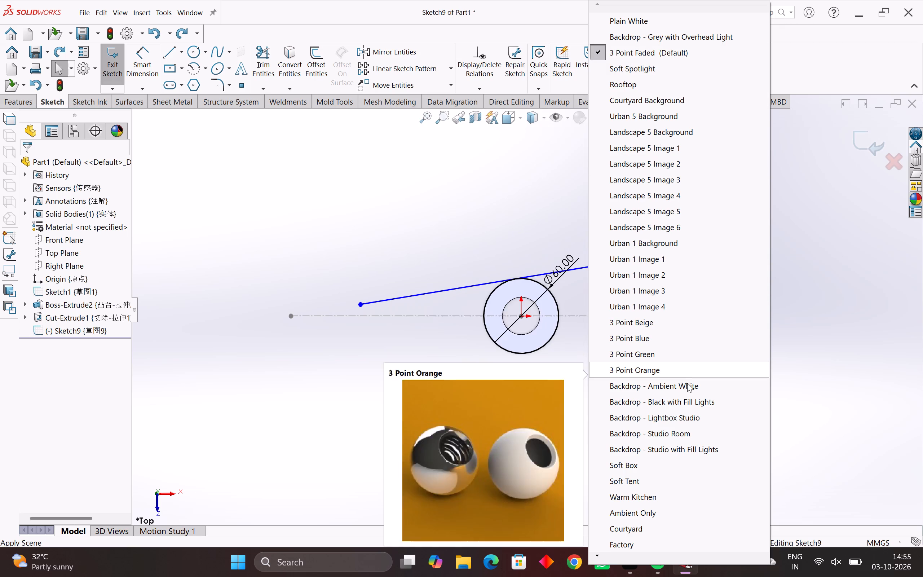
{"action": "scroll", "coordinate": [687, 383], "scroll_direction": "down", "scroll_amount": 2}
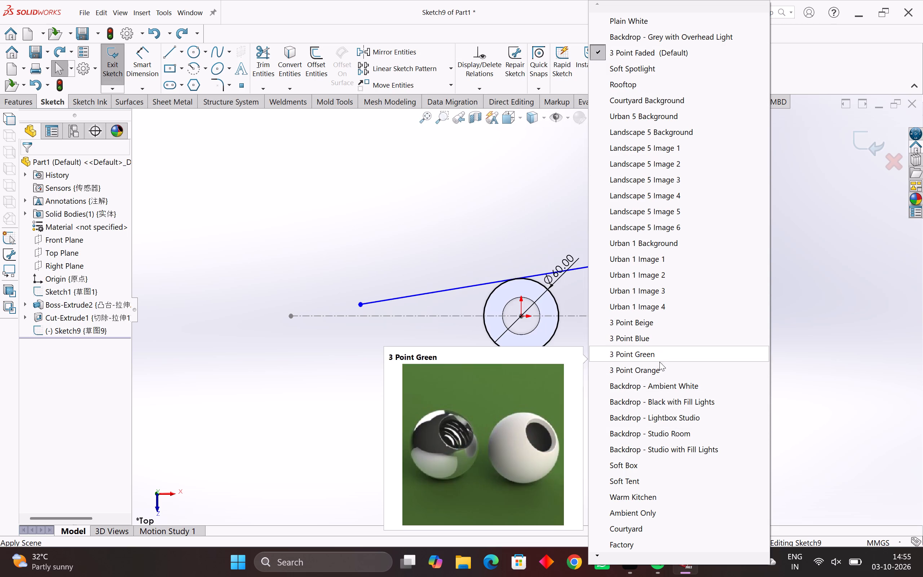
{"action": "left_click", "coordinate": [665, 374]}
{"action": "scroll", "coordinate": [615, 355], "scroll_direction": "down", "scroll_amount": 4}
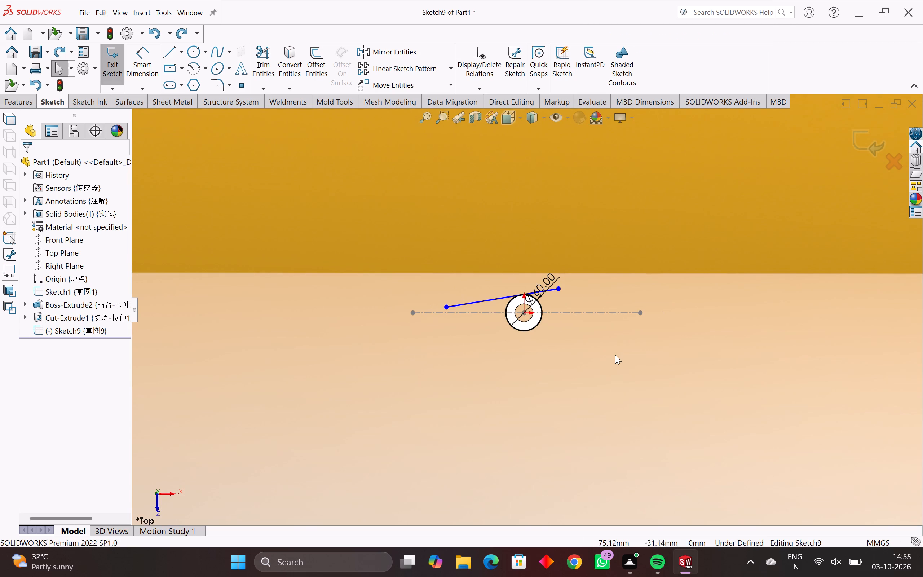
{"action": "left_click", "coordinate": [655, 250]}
Apply the 3 Point Blue scene to the model background.
{"action": "left_click", "coordinate": [608, 118]}
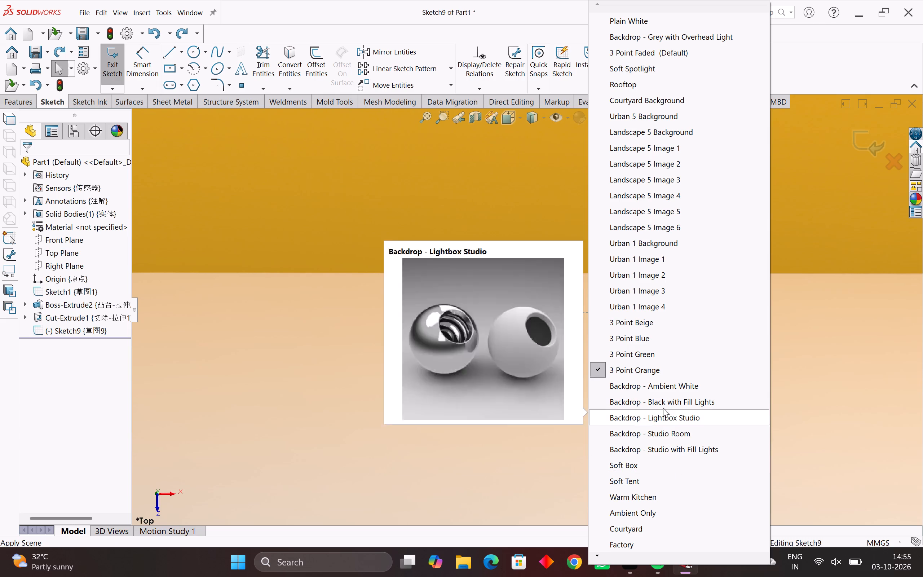
{"action": "left_click", "coordinate": [654, 331]}
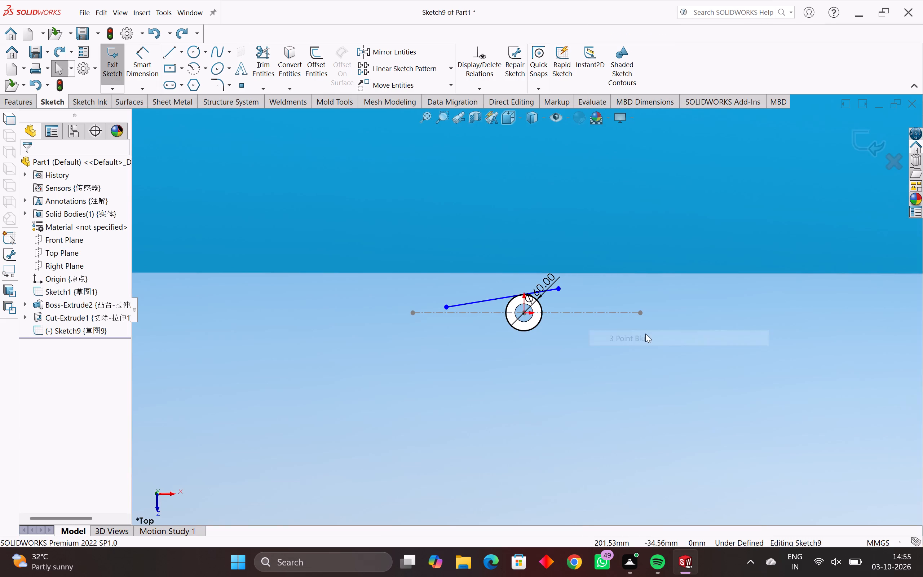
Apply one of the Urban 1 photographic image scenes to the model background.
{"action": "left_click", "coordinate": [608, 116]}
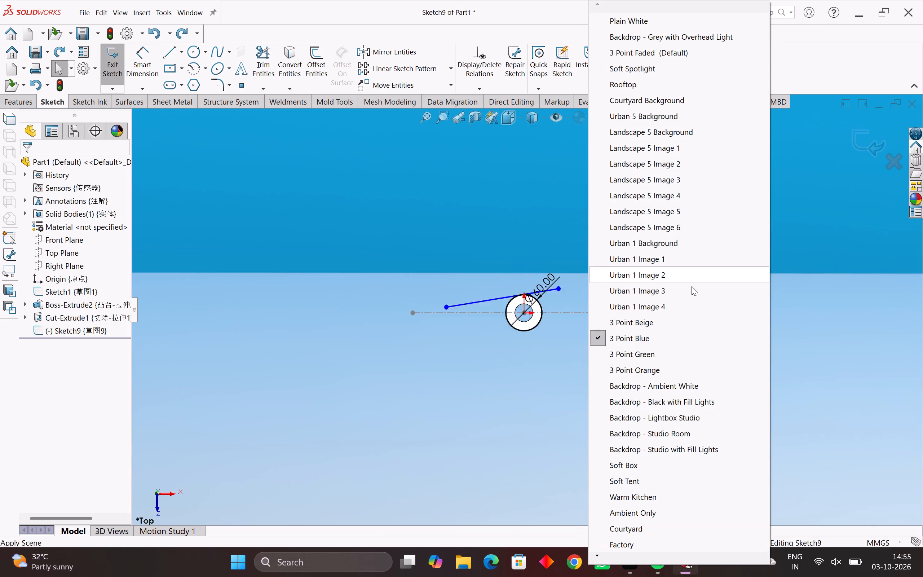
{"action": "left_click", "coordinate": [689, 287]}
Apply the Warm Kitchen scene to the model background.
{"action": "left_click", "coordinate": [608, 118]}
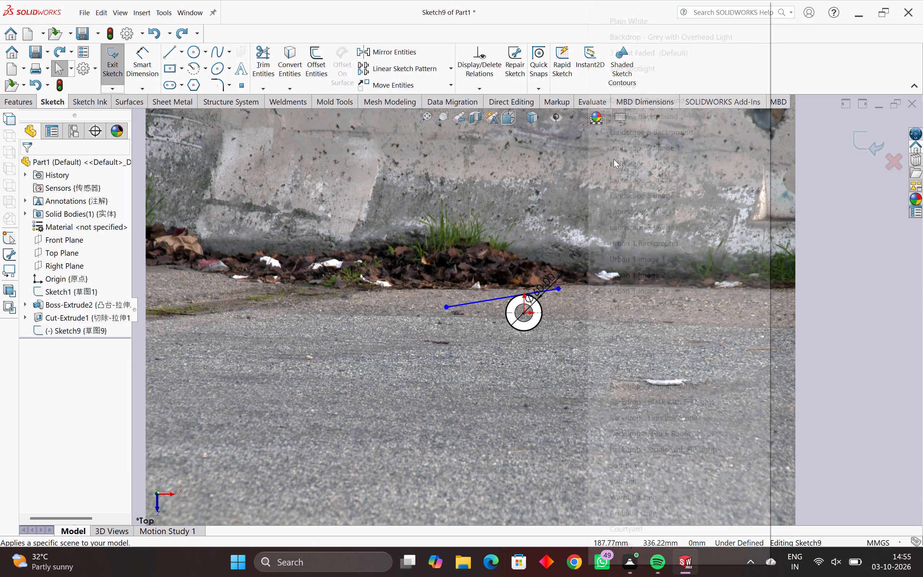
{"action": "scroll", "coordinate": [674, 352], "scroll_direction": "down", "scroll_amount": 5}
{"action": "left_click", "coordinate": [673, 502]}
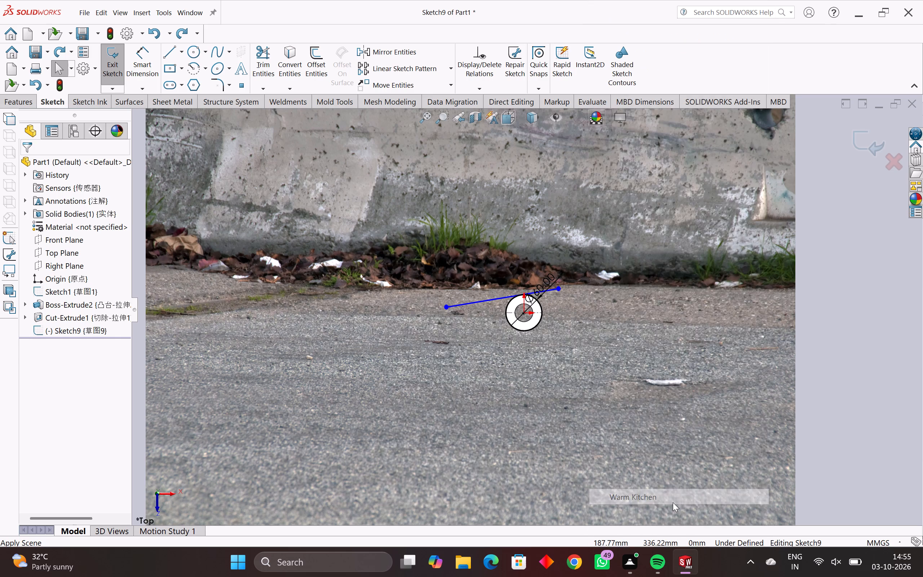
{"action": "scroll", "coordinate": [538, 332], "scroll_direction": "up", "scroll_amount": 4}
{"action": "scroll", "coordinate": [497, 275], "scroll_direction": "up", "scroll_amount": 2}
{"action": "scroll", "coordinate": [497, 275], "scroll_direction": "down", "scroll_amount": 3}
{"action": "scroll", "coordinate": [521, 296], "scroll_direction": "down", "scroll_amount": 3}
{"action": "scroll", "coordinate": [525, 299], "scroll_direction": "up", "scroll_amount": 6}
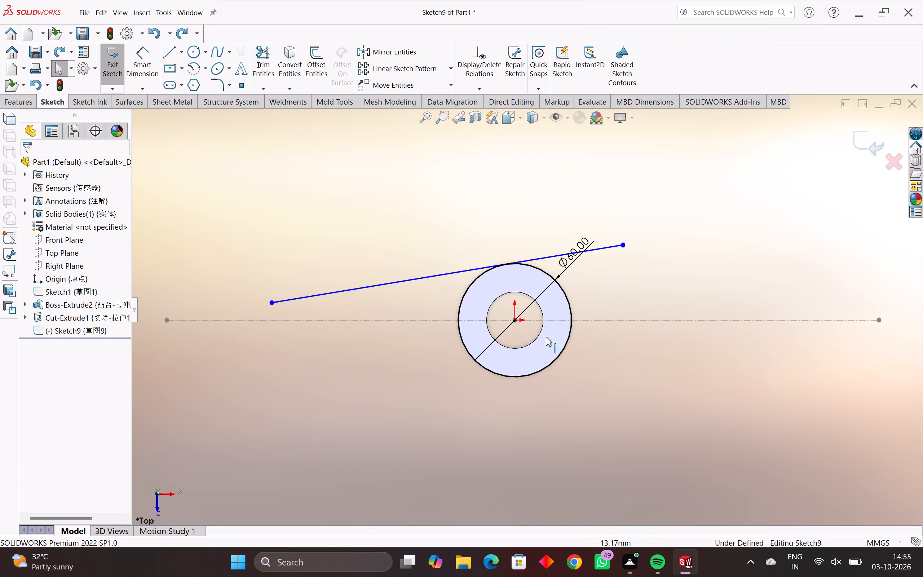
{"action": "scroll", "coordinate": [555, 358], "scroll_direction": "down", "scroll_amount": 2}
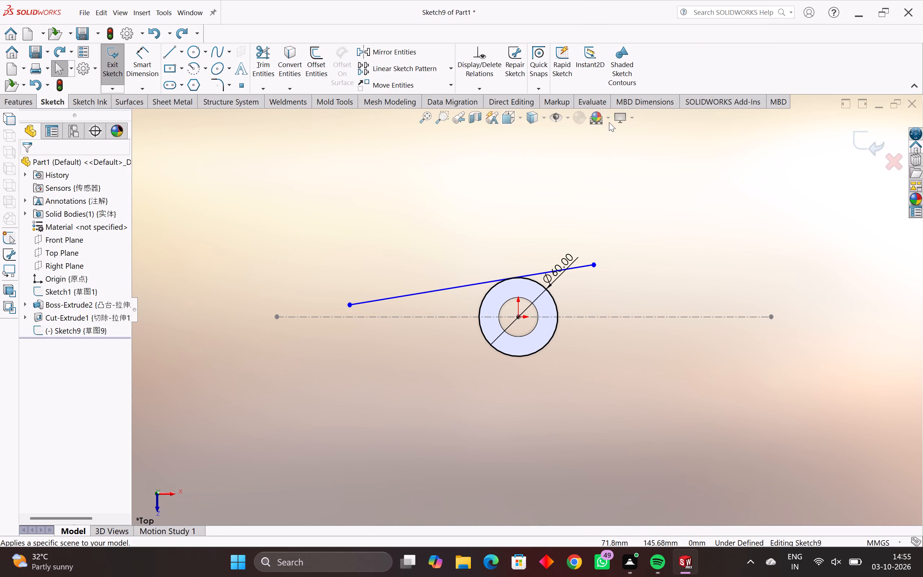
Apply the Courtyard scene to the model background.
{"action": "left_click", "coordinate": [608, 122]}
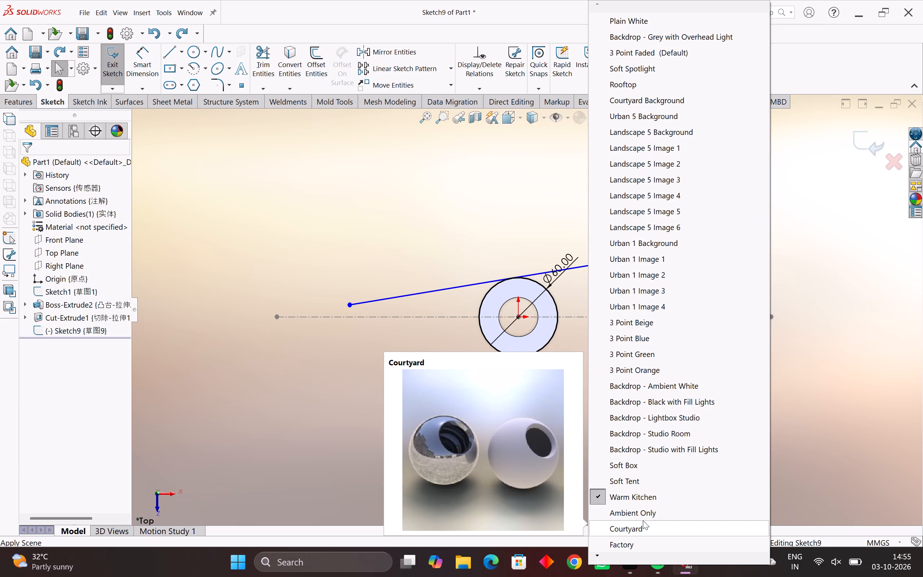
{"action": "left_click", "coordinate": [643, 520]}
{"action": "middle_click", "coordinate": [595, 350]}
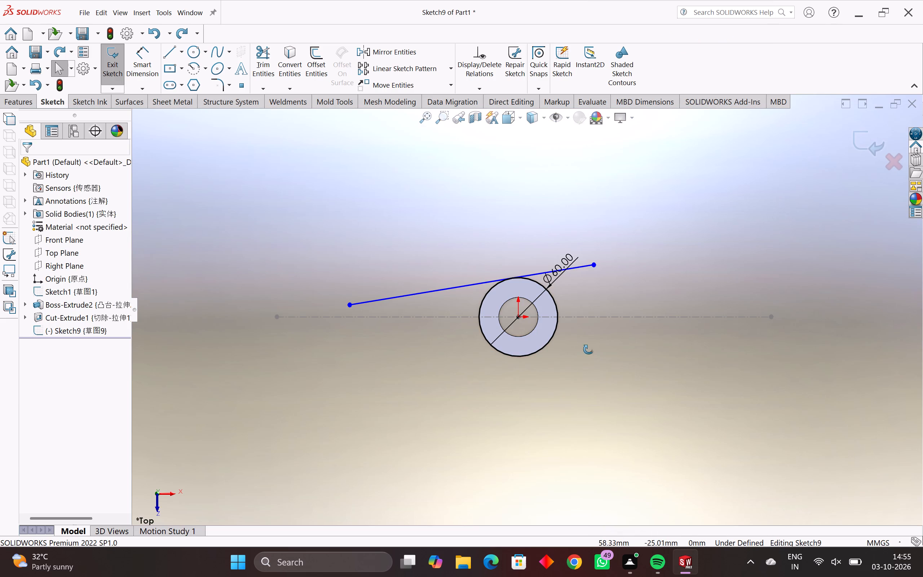
Browse the further scenes and apply the Office Space scene to the model background.
{"action": "left_click", "coordinate": [607, 116]}
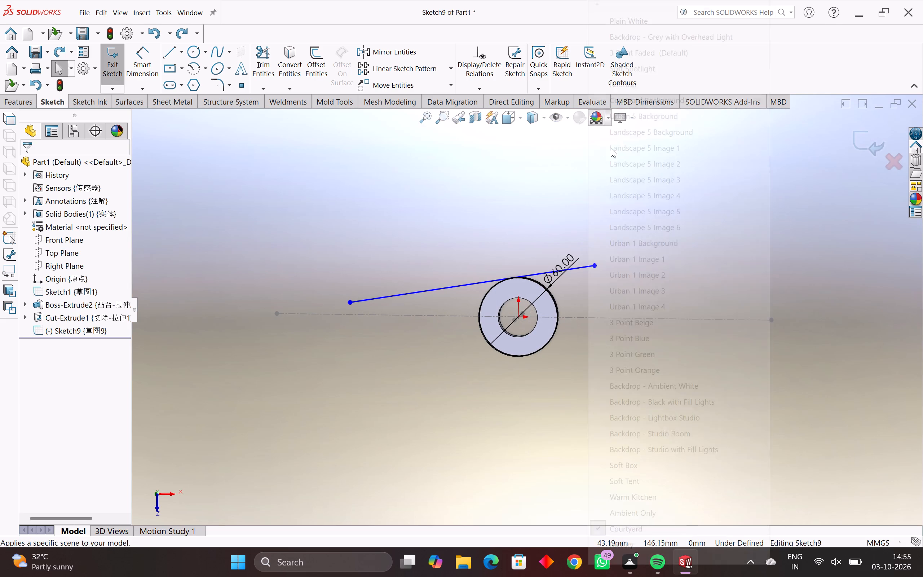
{"action": "scroll", "coordinate": [647, 537], "scroll_direction": "down", "scroll_amount": 1}
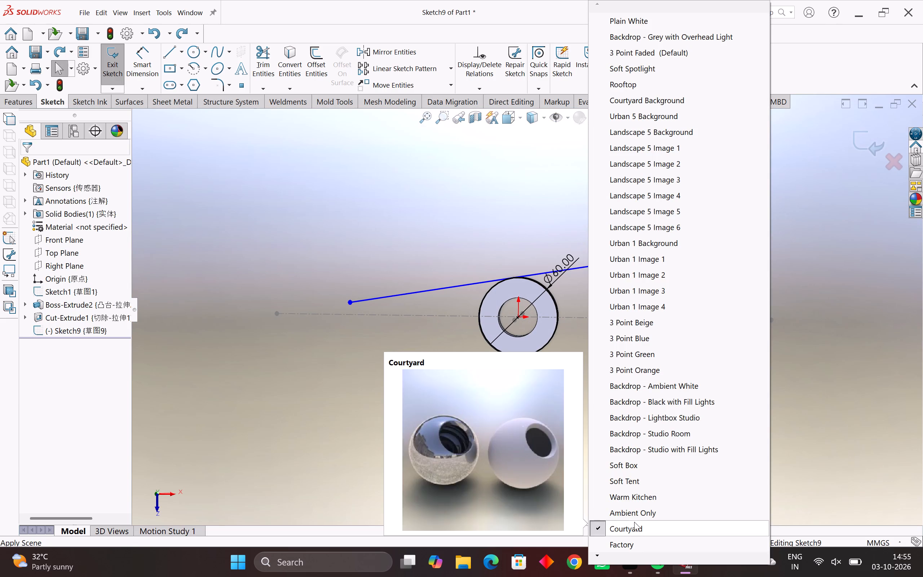
{"action": "left_click", "coordinate": [597, 555]}
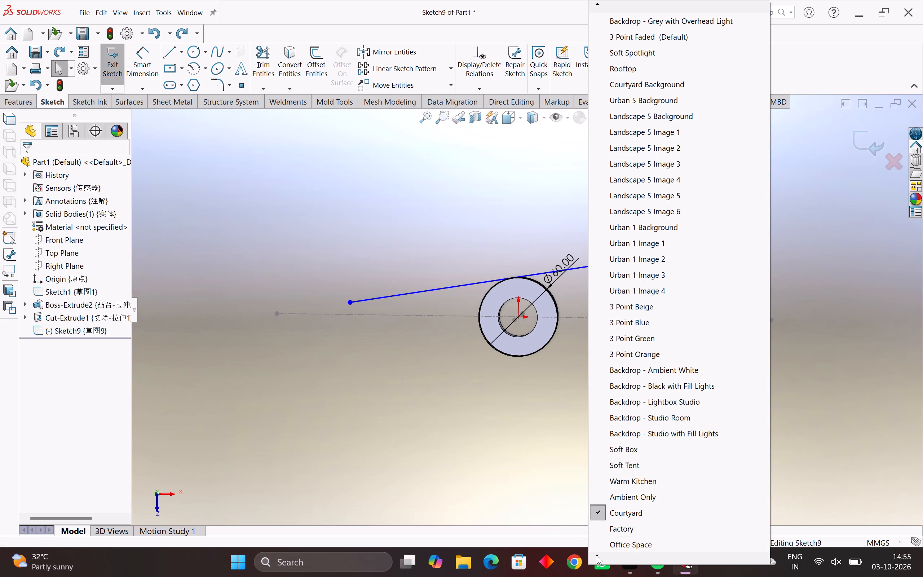
{"action": "left_click", "coordinate": [597, 555]}
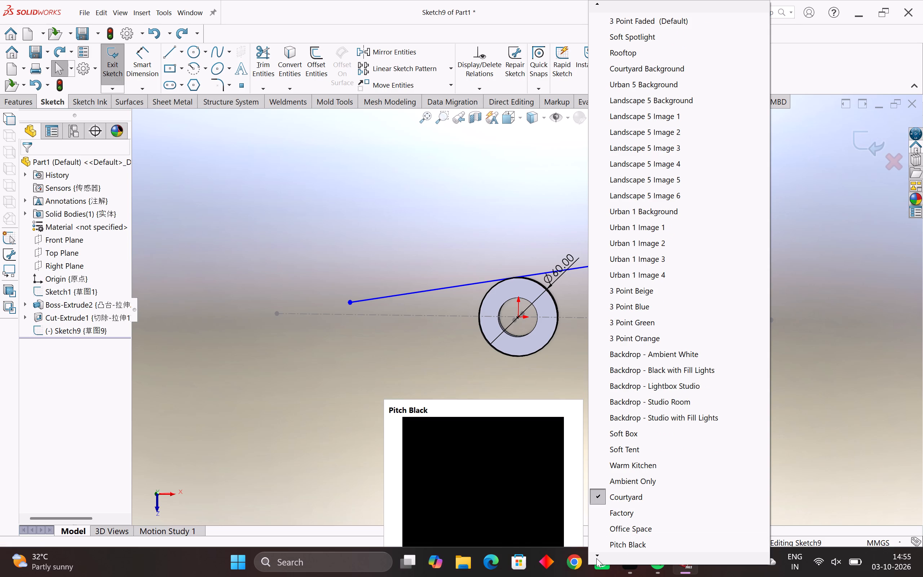
{"action": "left_click", "coordinate": [596, 558]}
{"action": "triple_click", "coordinate": [596, 558]}
{"action": "left_click", "coordinate": [596, 558]}
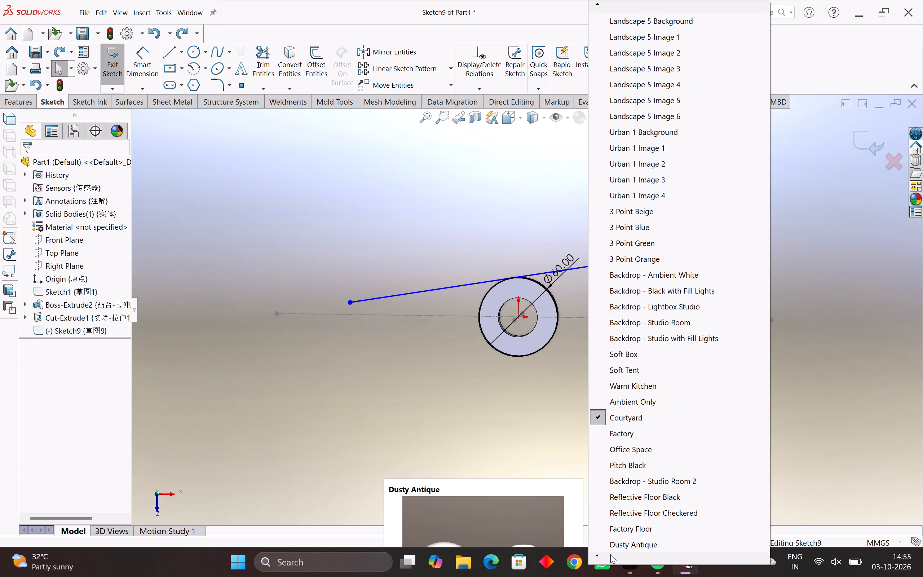
{"action": "triple_click", "coordinate": [594, 554]}
{"action": "double_click", "coordinate": [594, 554]}
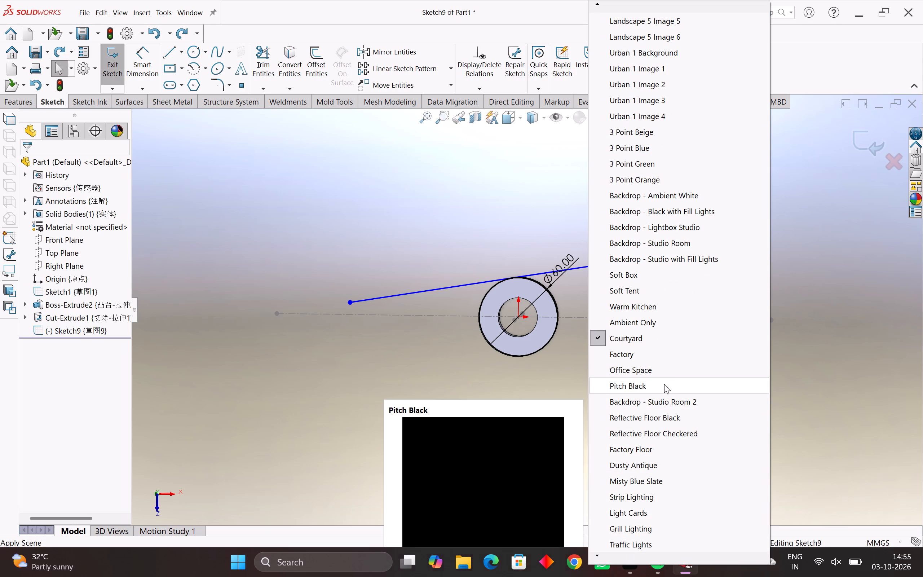
{"action": "left_click", "coordinate": [669, 376]}
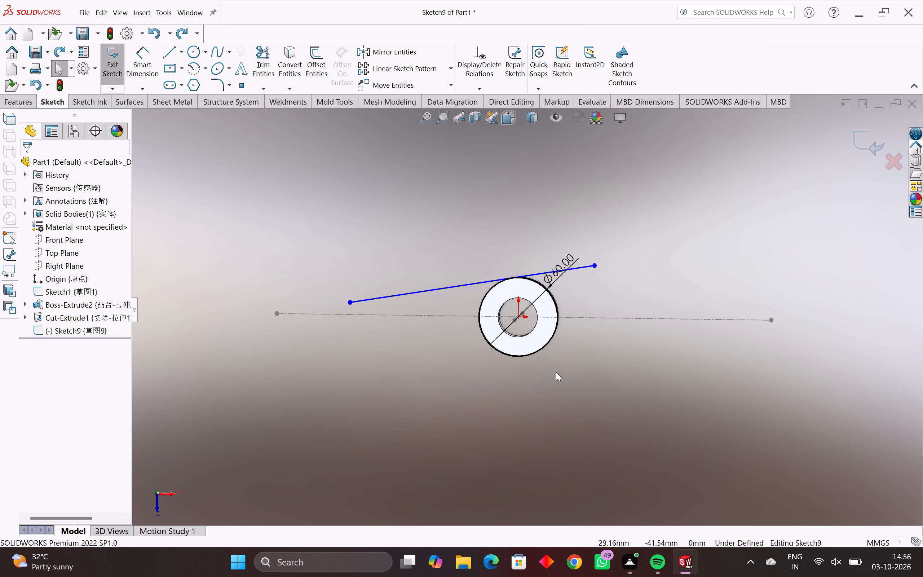
Sketch a slightly inclined line about 178 mm long below the bored cylinder in Sketch9.
{"action": "middle_click_drag", "start_coordinate": [556, 373], "coordinate": [568, 345]}
{"action": "middle_click_drag", "start_coordinate": [472, 345], "coordinate": [456, 346]}
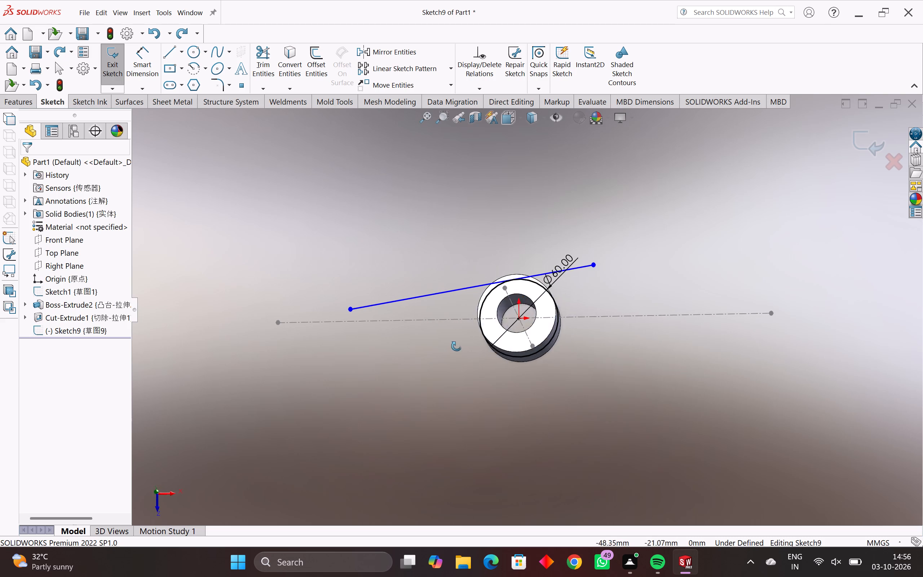
{"action": "middle_click_drag", "start_coordinate": [456, 346], "coordinate": [464, 360]}
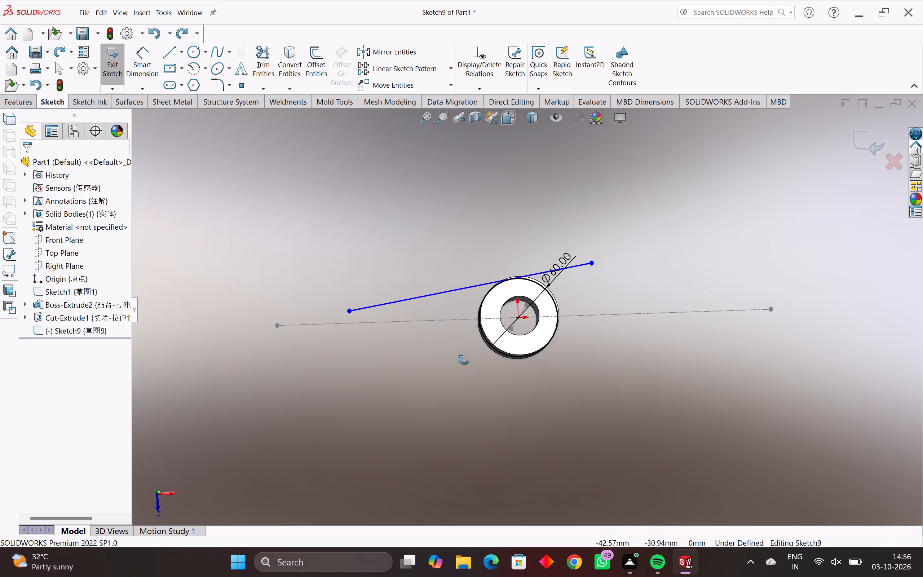
{"action": "middle_click_drag", "start_coordinate": [464, 360], "coordinate": [465, 354]}
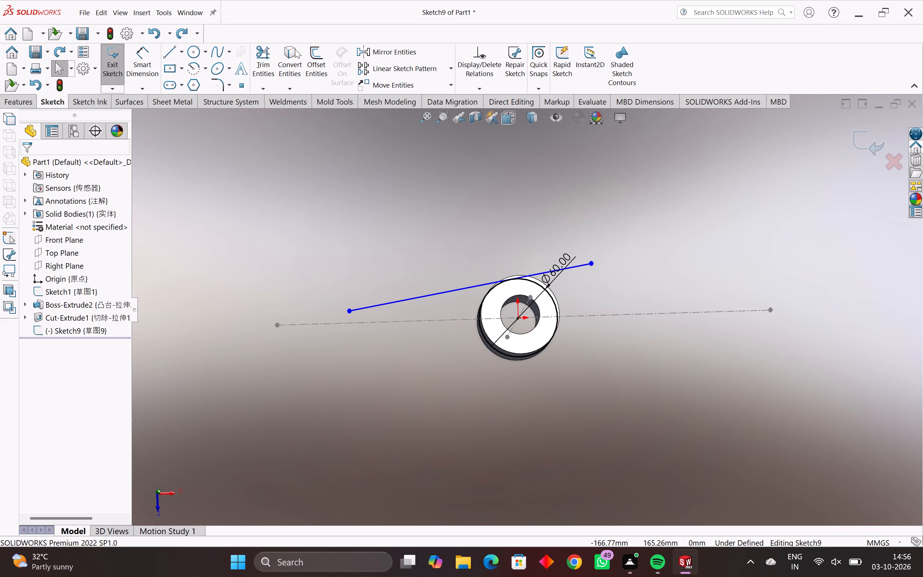
{"action": "left_click", "coordinate": [169, 47]}
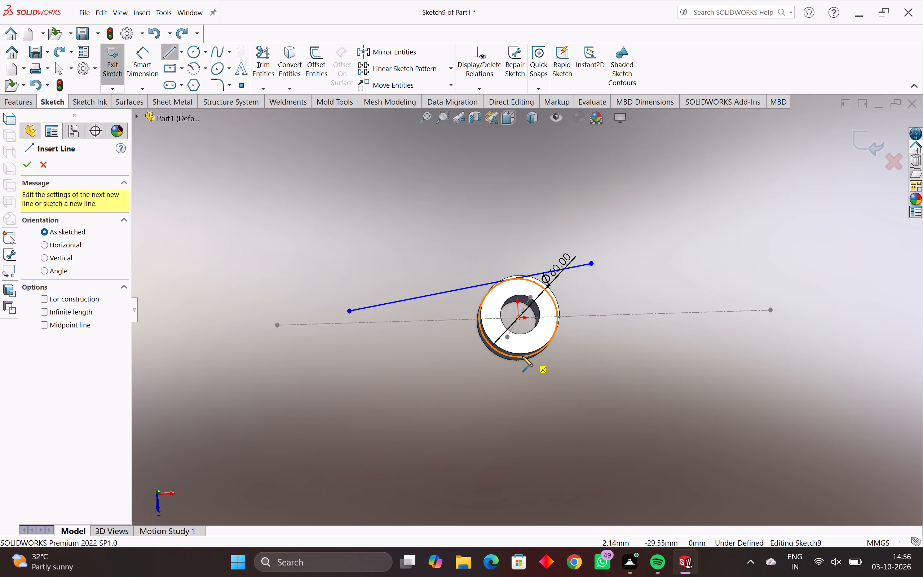
{"action": "scroll", "coordinate": [520, 357], "scroll_direction": "down", "scroll_amount": 2}
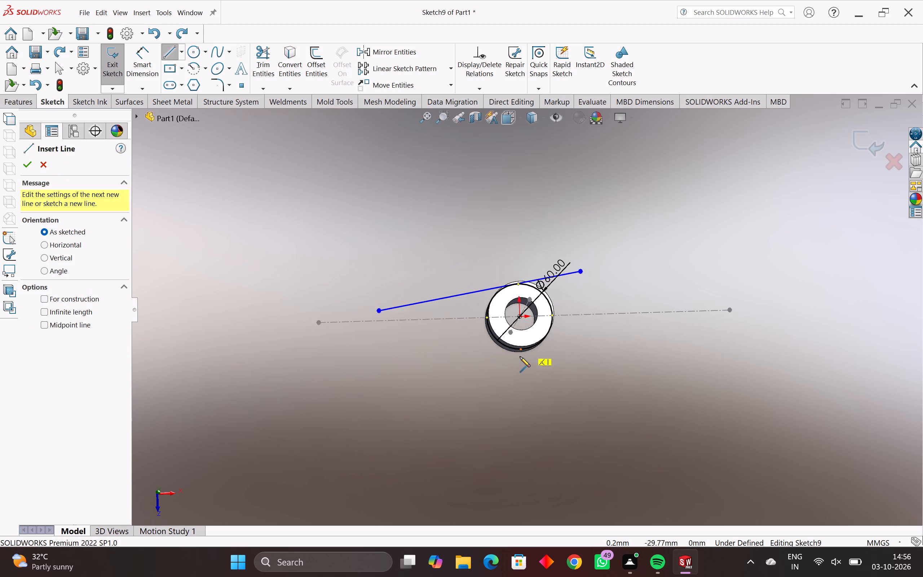
{"action": "scroll", "coordinate": [520, 357], "scroll_direction": "down", "scroll_amount": 4}
{"action": "scroll", "coordinate": [509, 353], "scroll_direction": "up", "scroll_amount": 4}
{"action": "scroll", "coordinate": [636, 167], "scroll_direction": "up", "scroll_amount": 2}
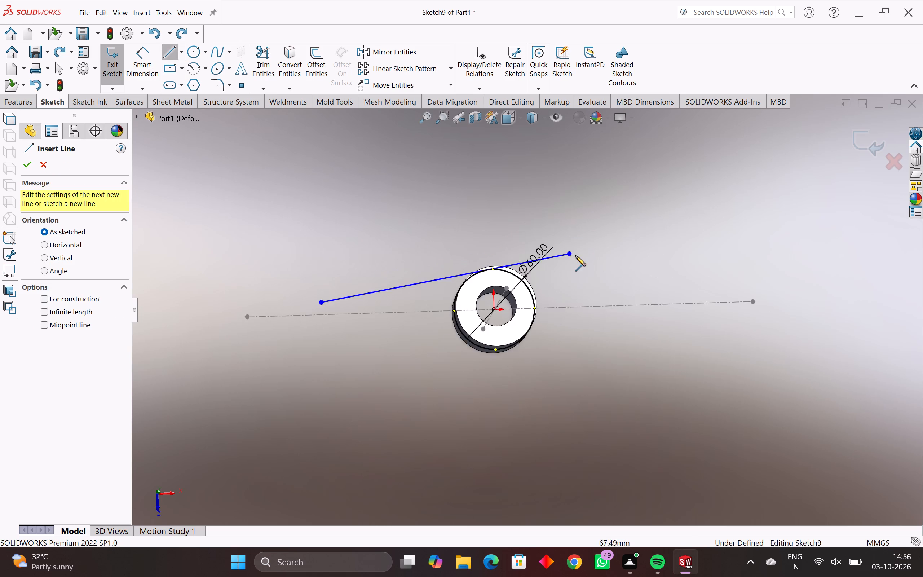
{"action": "scroll", "coordinate": [573, 263], "scroll_direction": "up", "scroll_amount": 4}
{"action": "scroll", "coordinate": [540, 344], "scroll_direction": "down", "scroll_amount": 4}
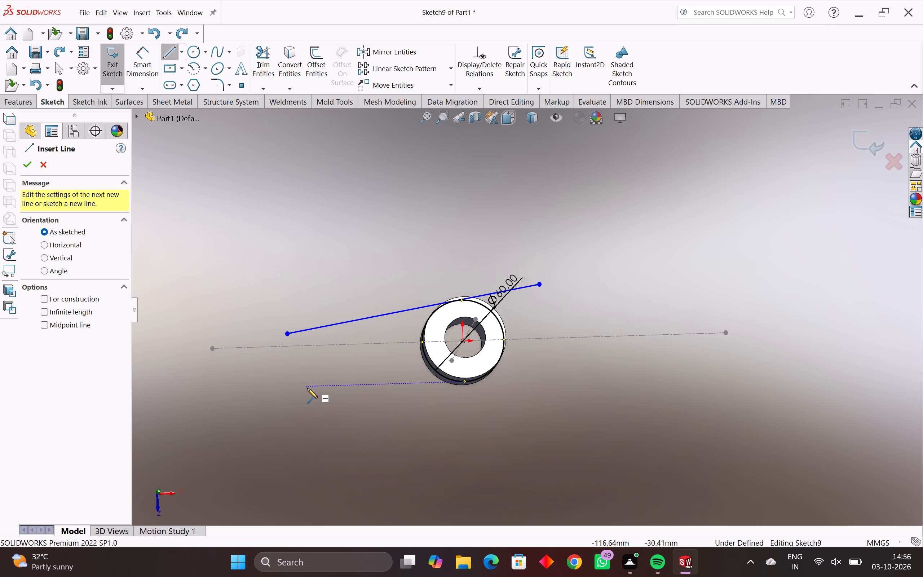
{"action": "left_click", "coordinate": [296, 388]}
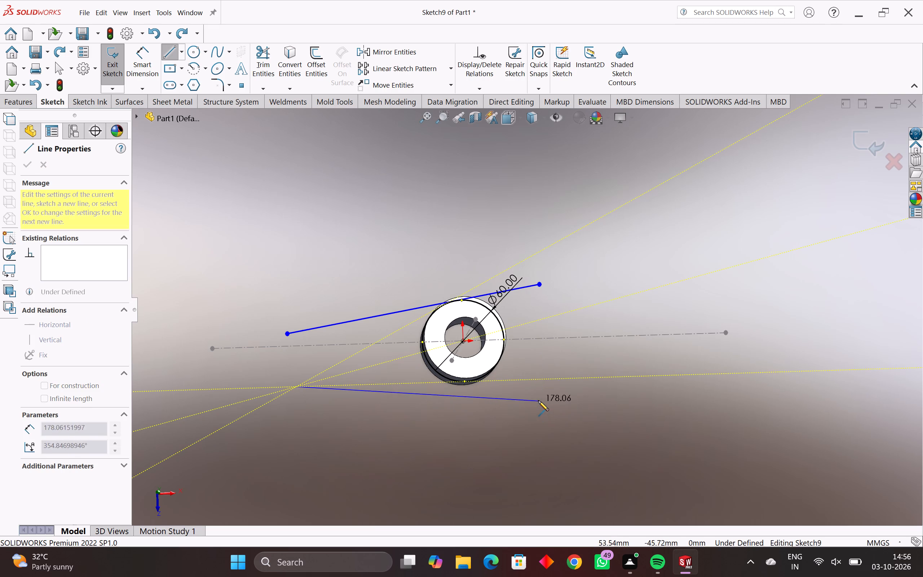
{"action": "left_click", "coordinate": [538, 401]}
{"action": "key", "text": "Escape"}
{"action": "key", "text": "Escape"}
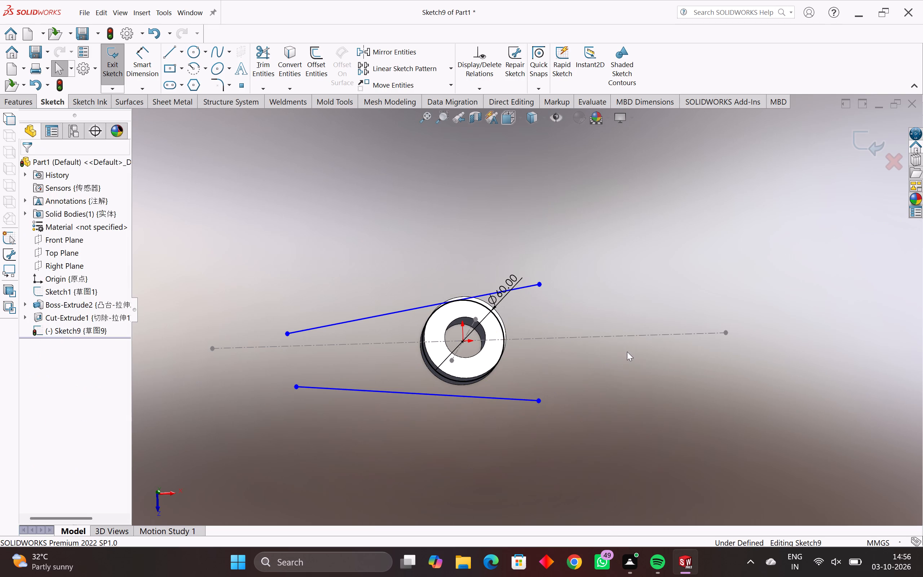
Exit Sketch9, keeping the lines above and below the cylinder.
{"action": "middle_click_drag", "start_coordinate": [481, 352], "coordinate": [489, 366]}
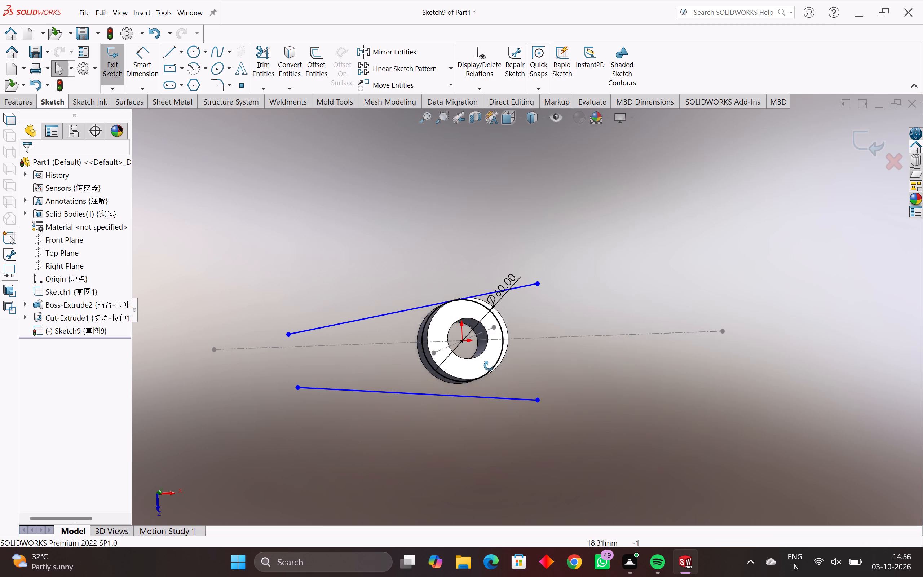
{"action": "middle_click_drag", "start_coordinate": [489, 366], "coordinate": [476, 373]}
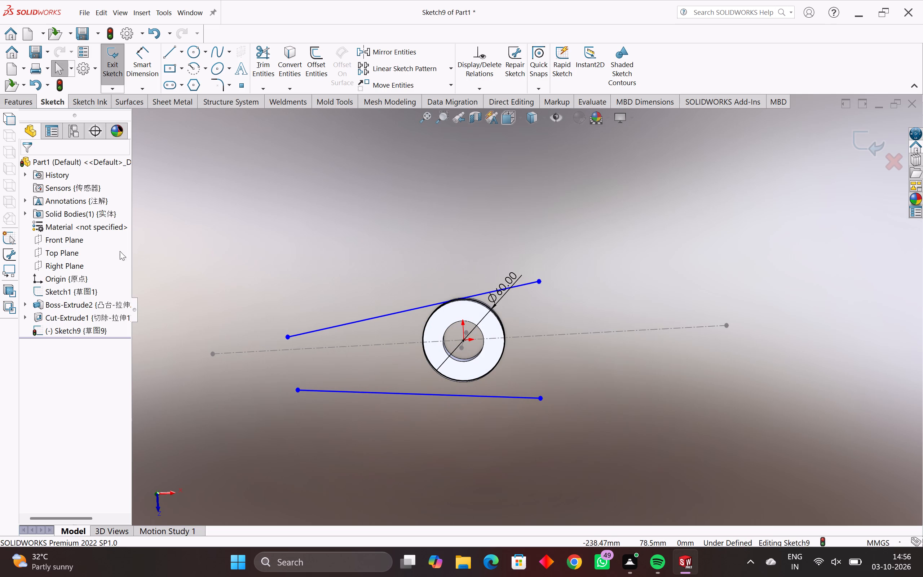
{"action": "left_click", "coordinate": [74, 249]}
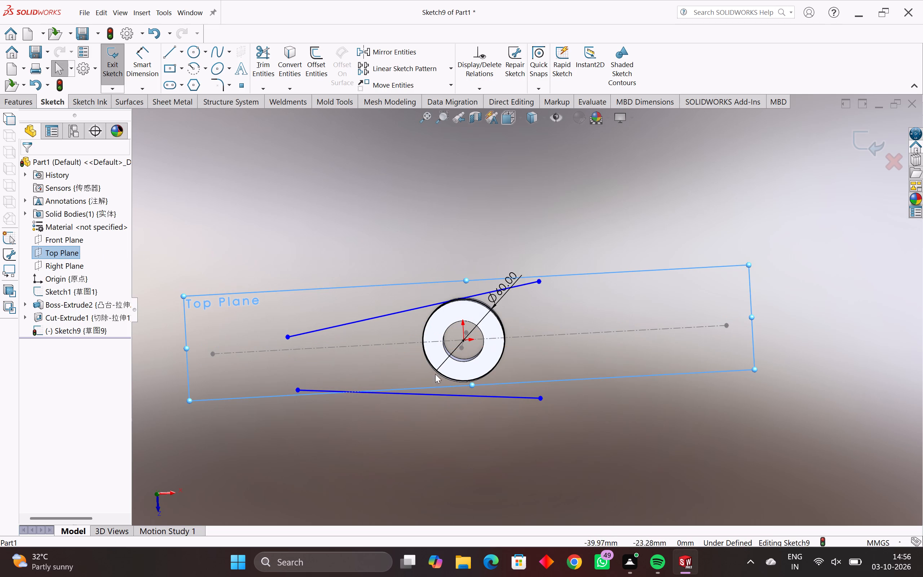
{"action": "left_click", "coordinate": [458, 368]}
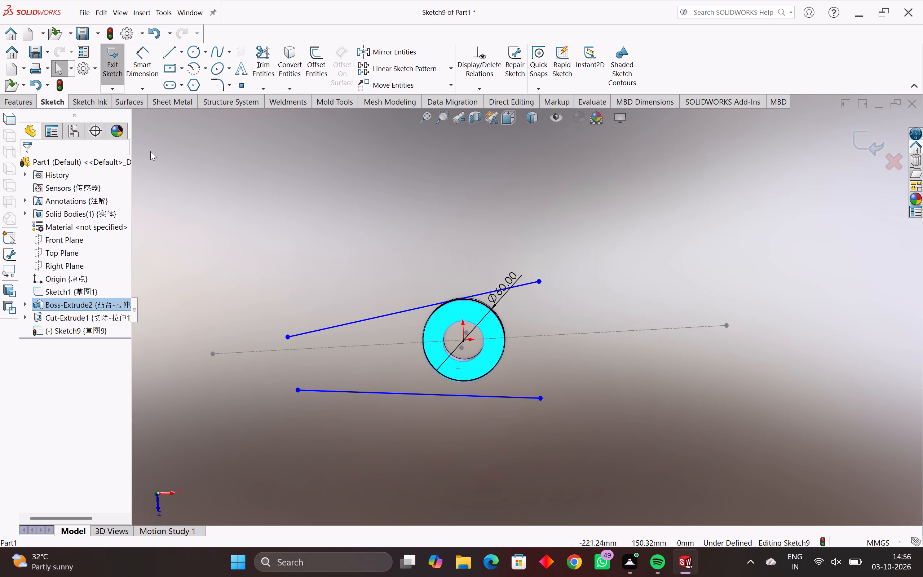
{"action": "left_click", "coordinate": [114, 67]}
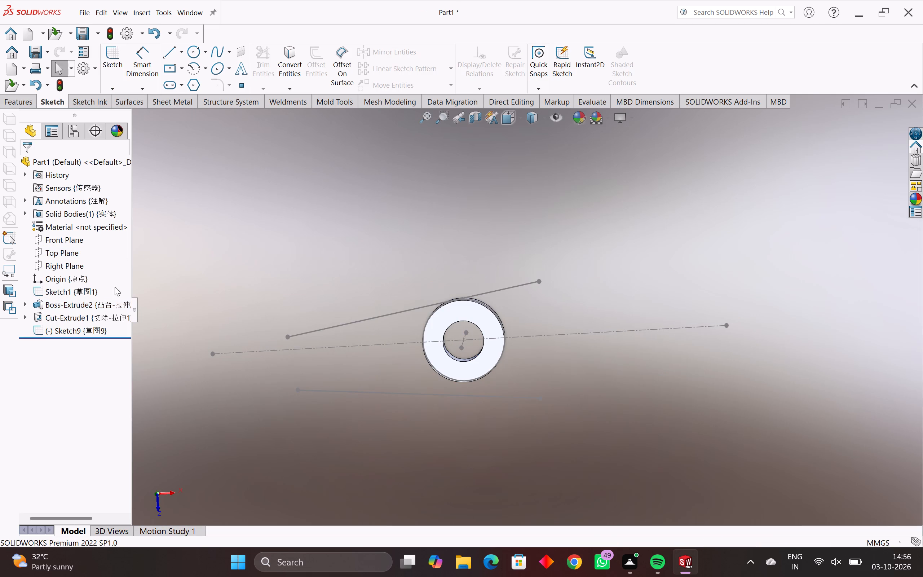
Start a new sketch on the Top Plane.
{"action": "left_click", "coordinate": [57, 250]}
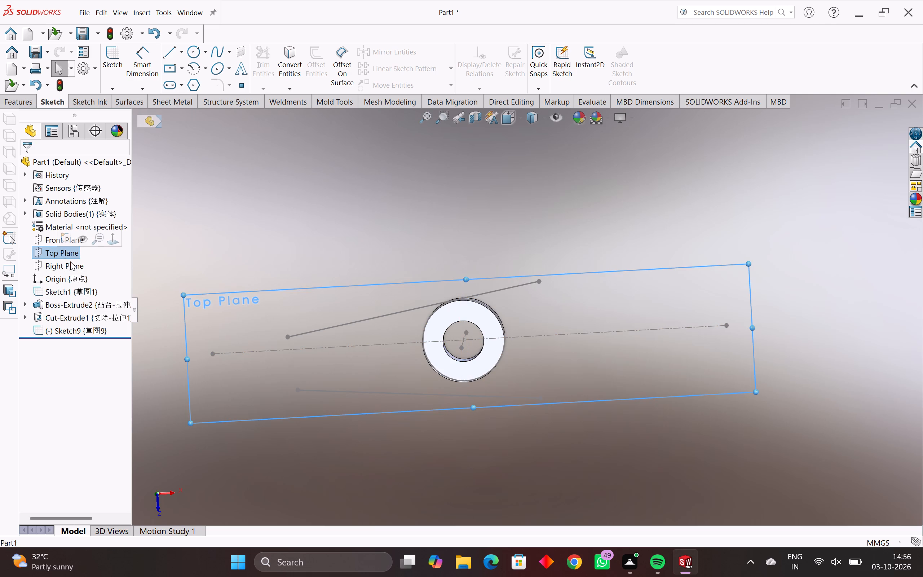
{"action": "key", "text": "Escape"}
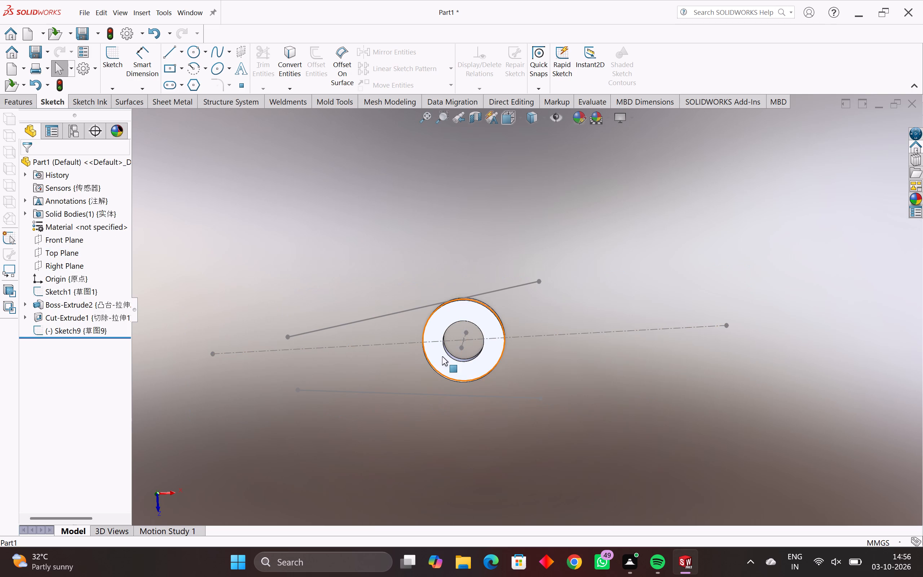
{"action": "left_click", "coordinate": [442, 356]}
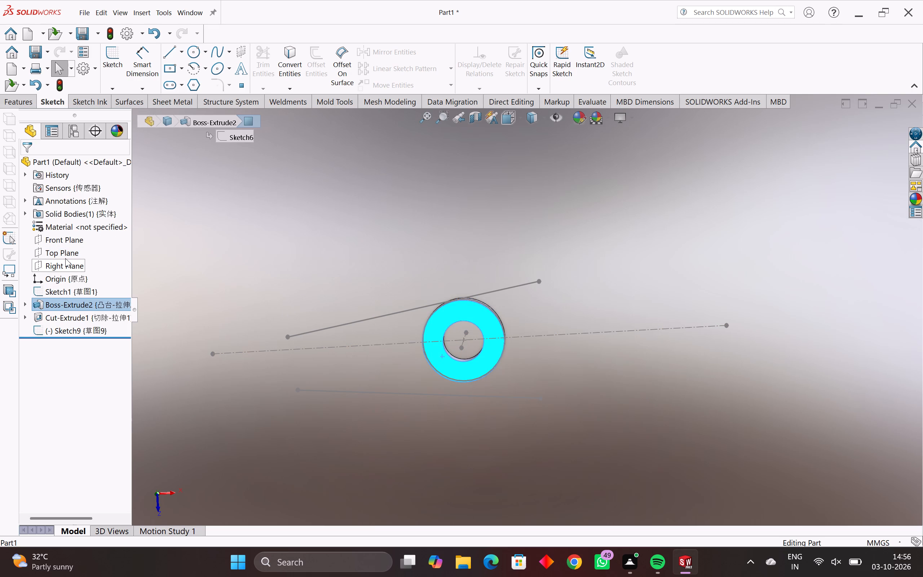
{"action": "left_click", "coordinate": [65, 257]}
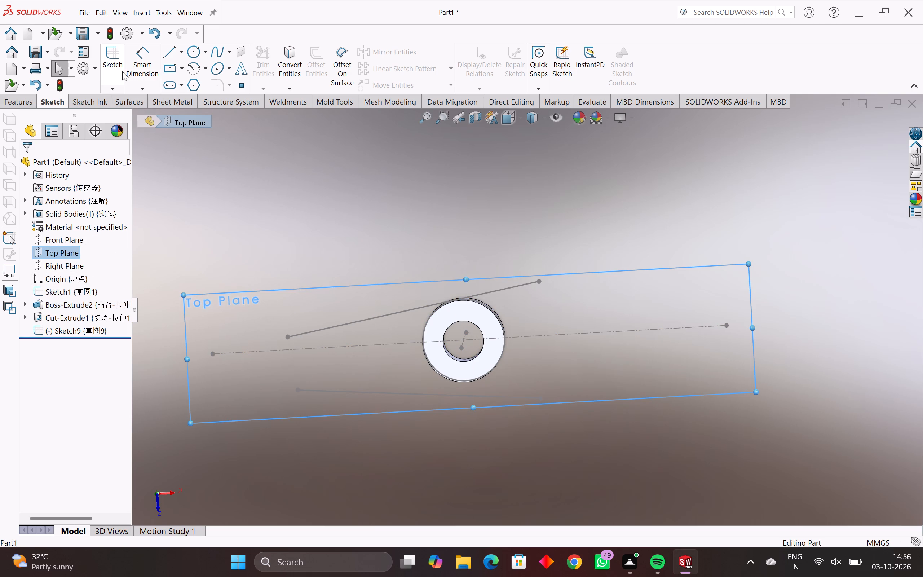
{"action": "left_click", "coordinate": [115, 69]}
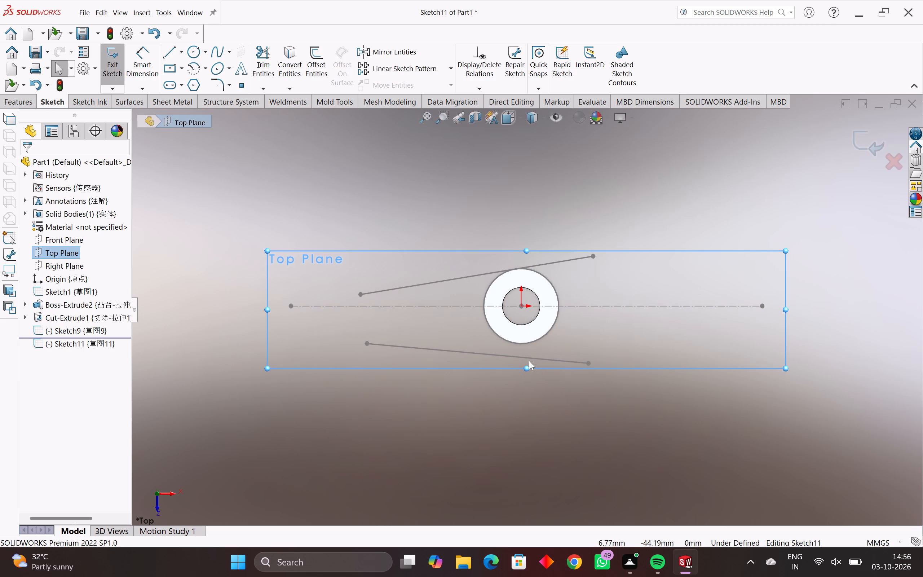
{"action": "key", "text": "Escape"}
{"action": "key", "text": "Escape"}
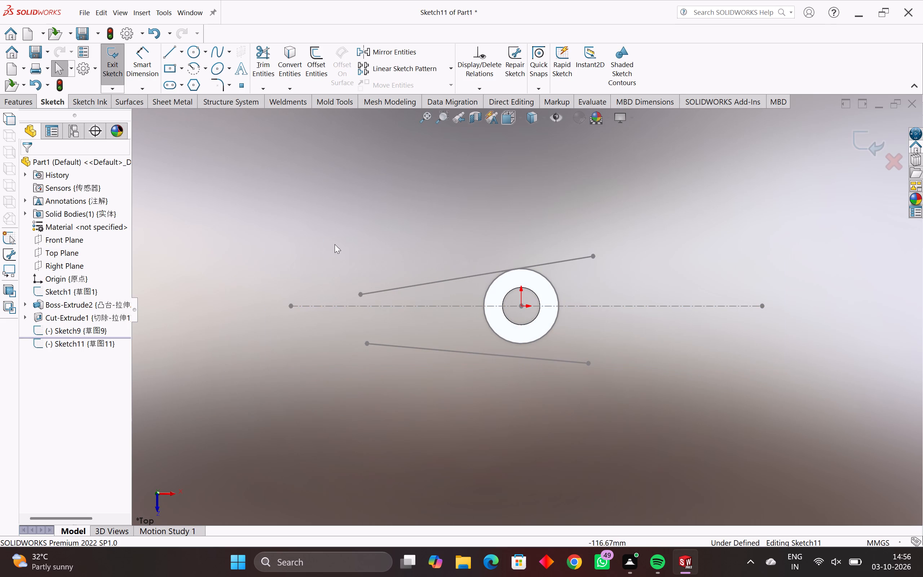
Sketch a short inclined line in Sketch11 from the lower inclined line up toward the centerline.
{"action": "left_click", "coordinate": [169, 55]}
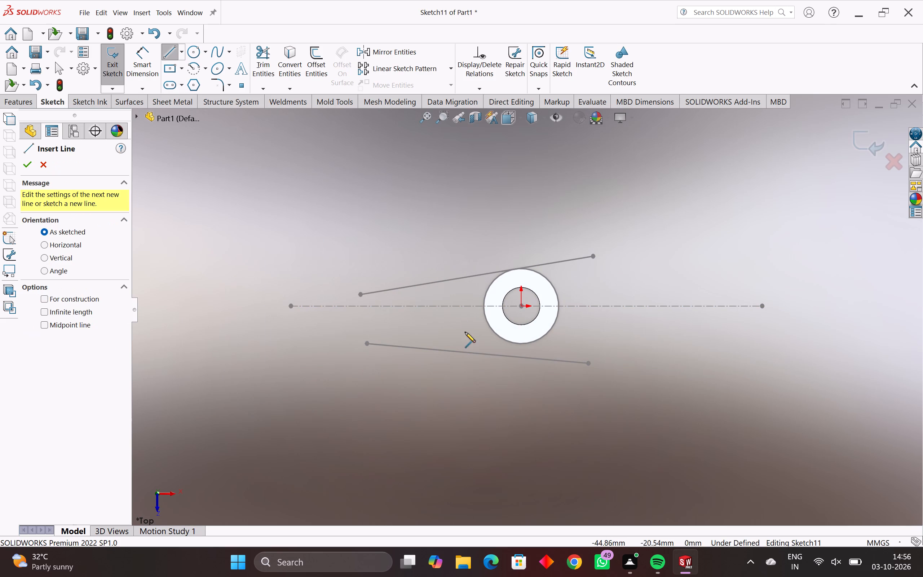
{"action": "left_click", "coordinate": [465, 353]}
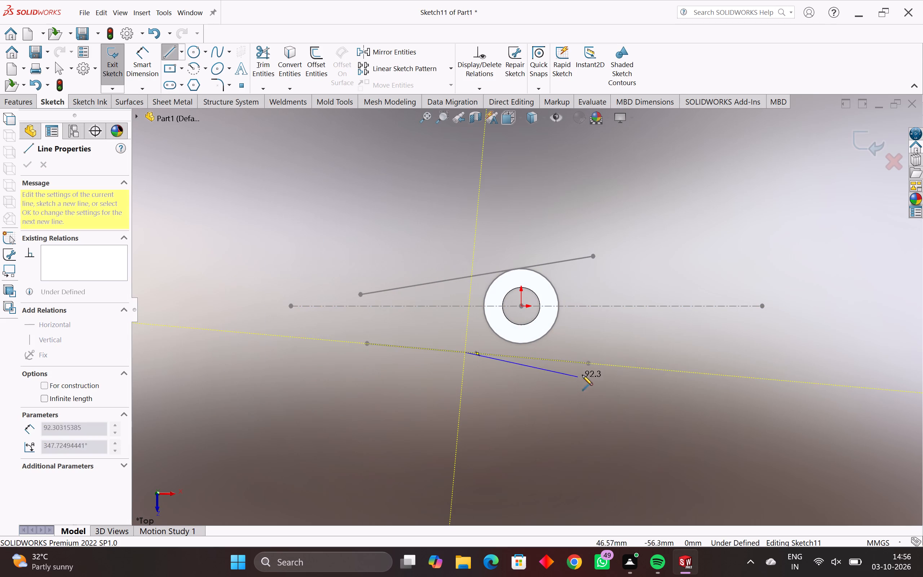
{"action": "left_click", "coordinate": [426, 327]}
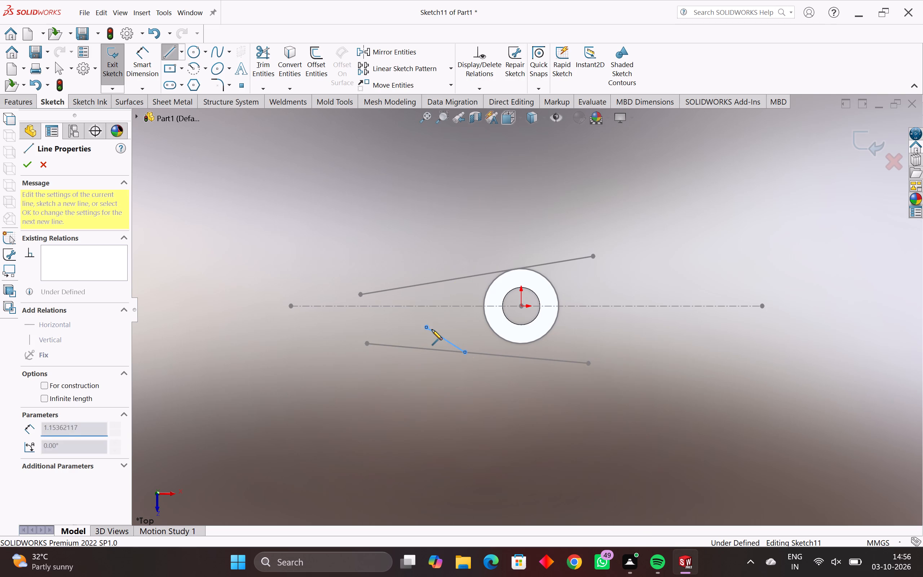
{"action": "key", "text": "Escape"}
Undo the short line, the new Top Plane sketch and the sketch exit to resume editing Sketch9.
{"action": "key", "text": "ctrl+z"}
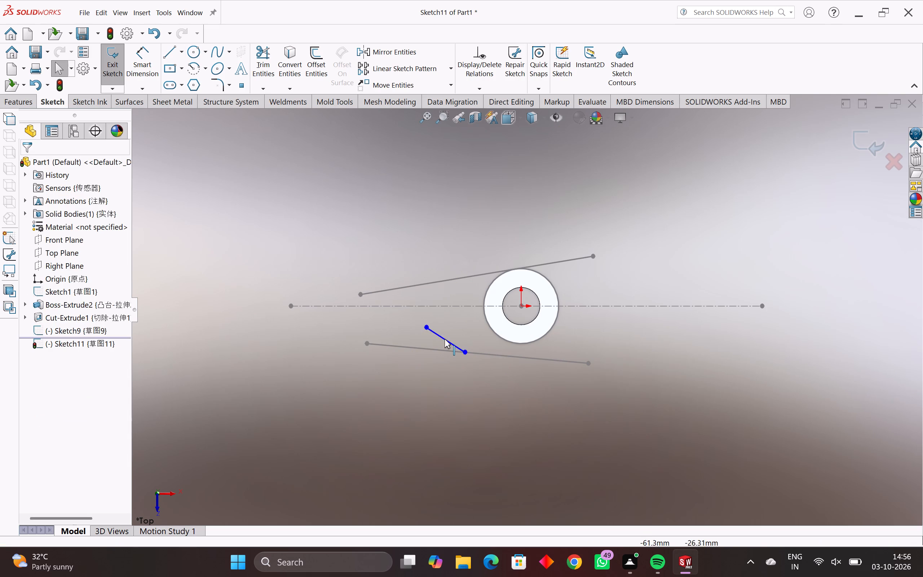
{"action": "key", "text": "ctrl+z"}
{"action": "key", "text": "ctrl+z"}
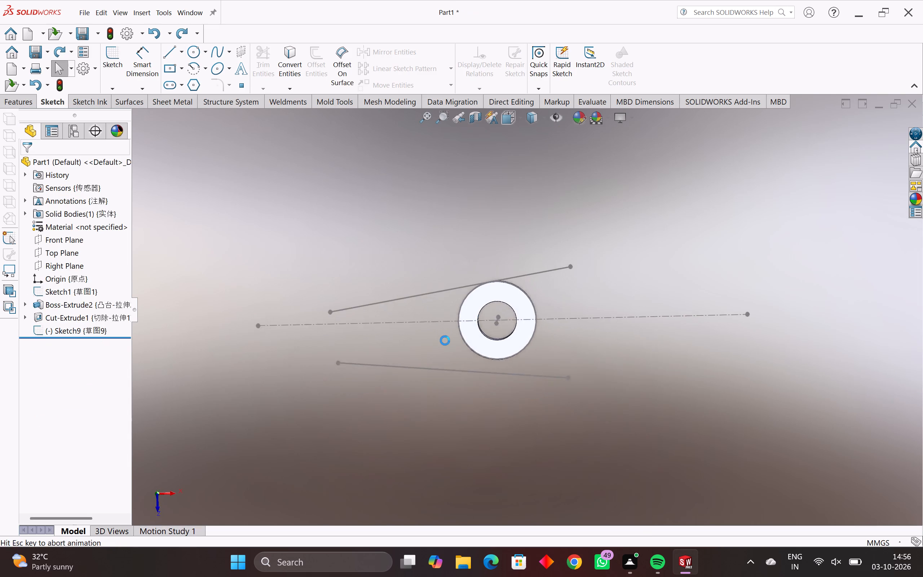
{"action": "key", "text": "Escape"}
{"action": "key", "text": "Escape"}
{"action": "key", "text": "Escape"}
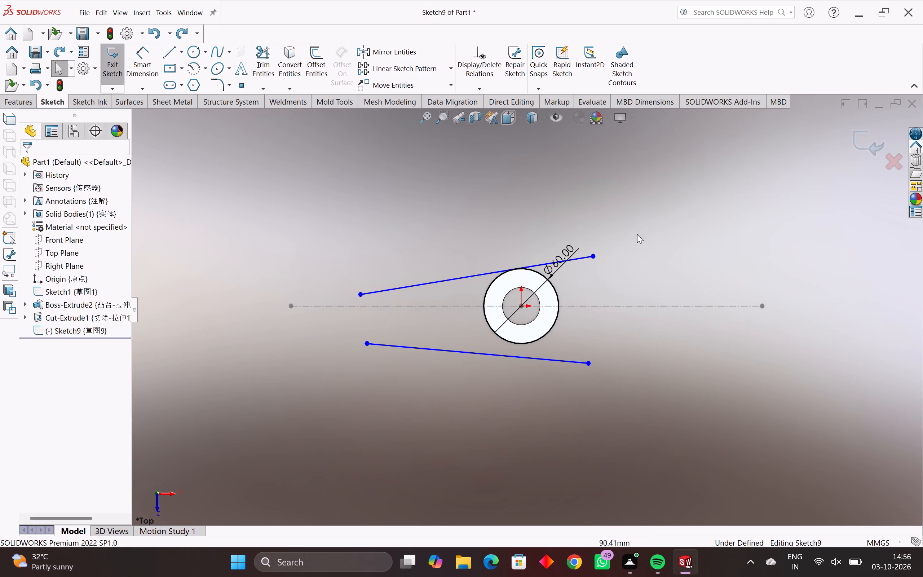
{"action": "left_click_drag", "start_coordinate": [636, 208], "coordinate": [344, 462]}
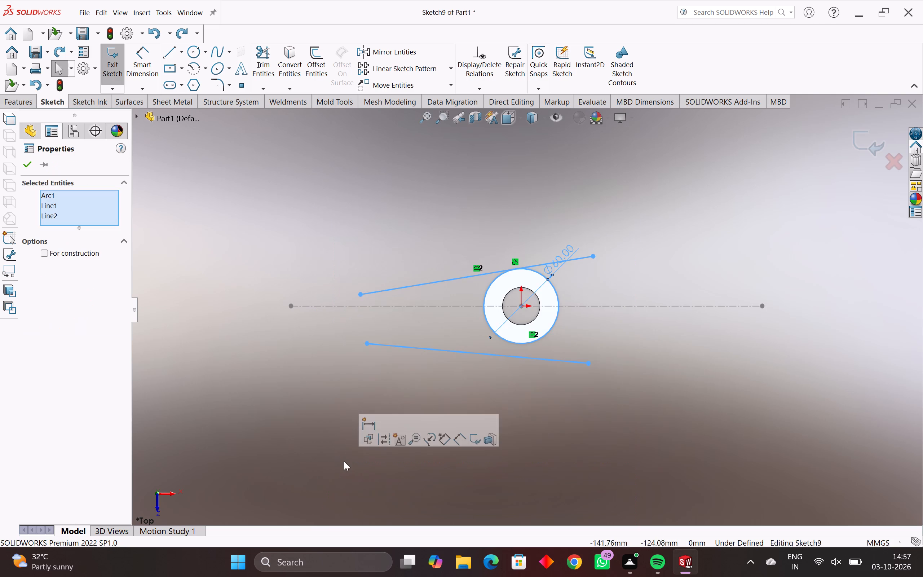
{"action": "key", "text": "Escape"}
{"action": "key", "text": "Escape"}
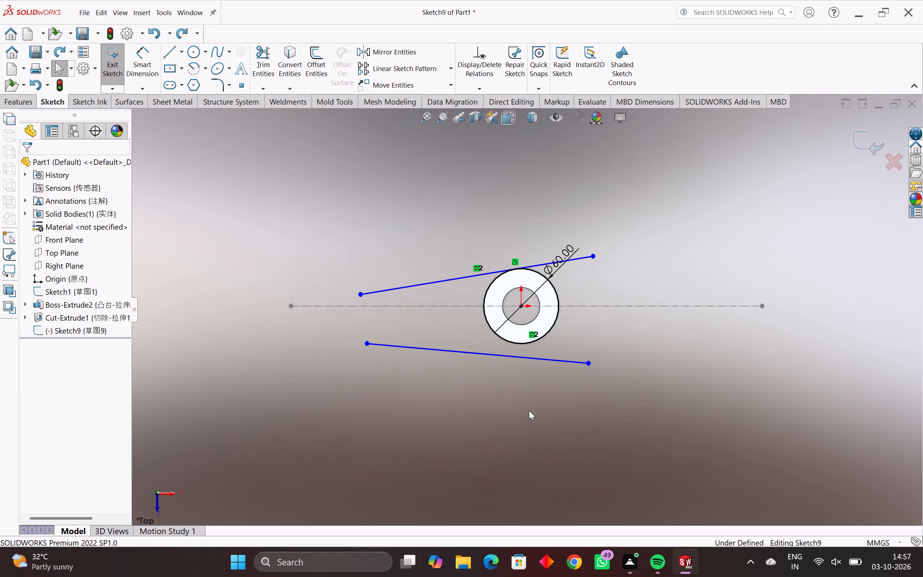
Add a Tangent relation between the lower inclined line and the 60 mm circle in Sketch9.
{"action": "left_click", "coordinate": [537, 360], "text": "ctrl"}
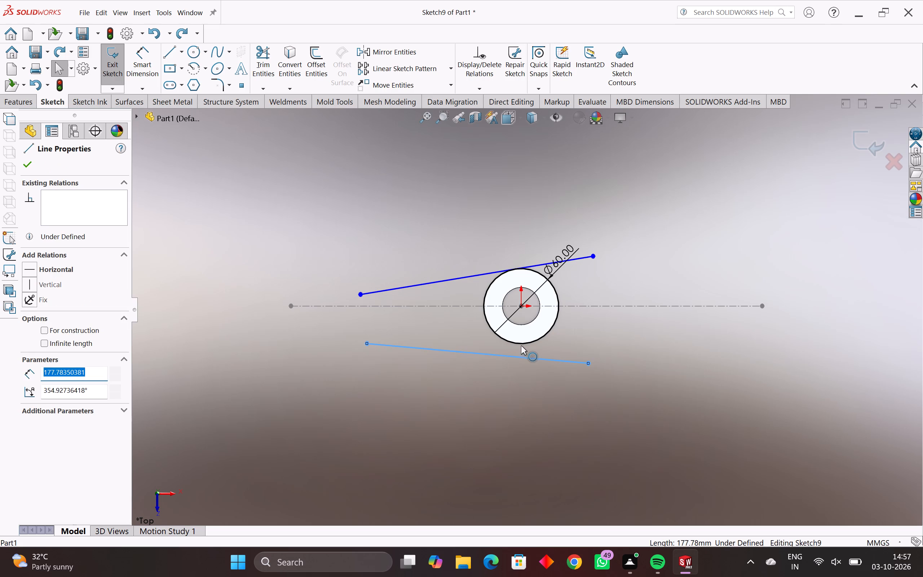
{"action": "left_click", "coordinate": [521, 345], "text": "ctrl"}
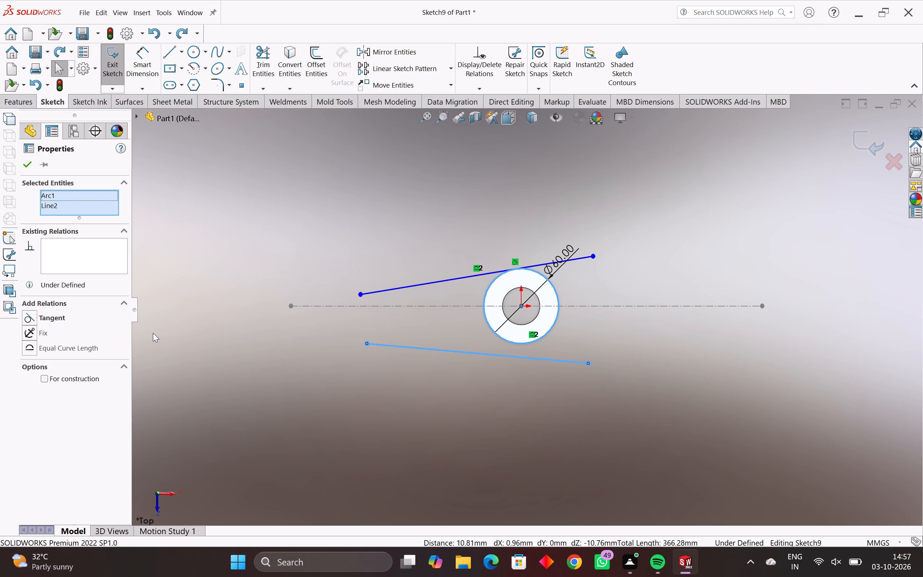
{"action": "scroll", "coordinate": [160, 363], "scroll_direction": "down", "scroll_amount": 1}
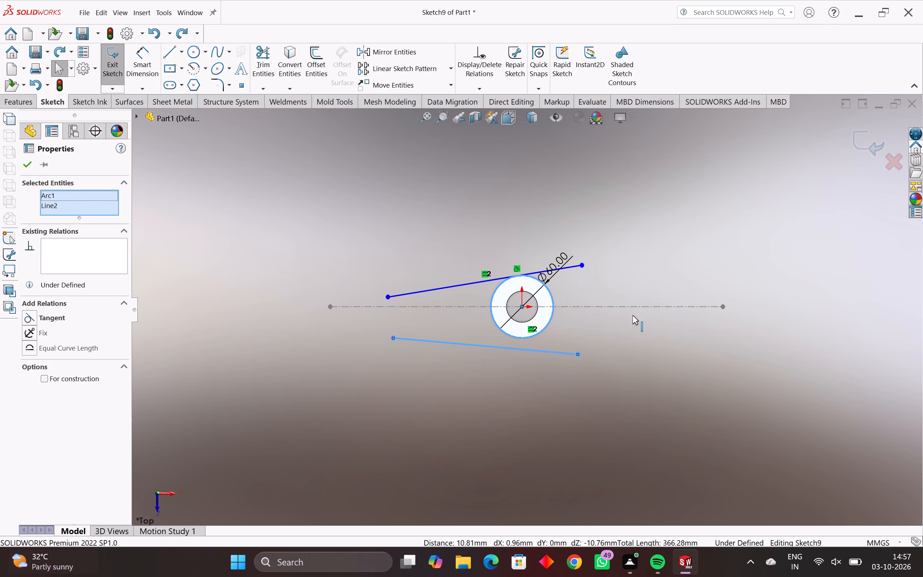
{"action": "left_click", "coordinate": [77, 317]}
{"action": "left_click", "coordinate": [54, 316]}
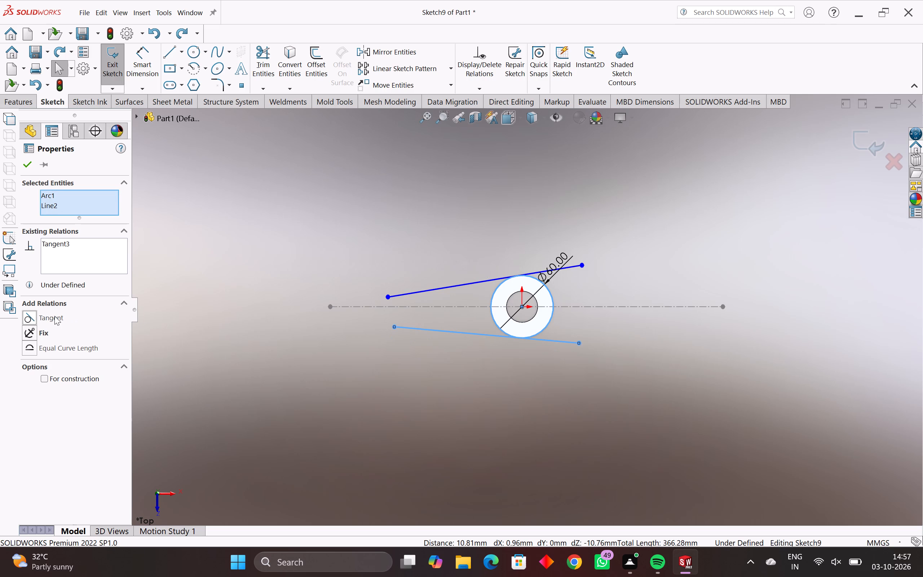
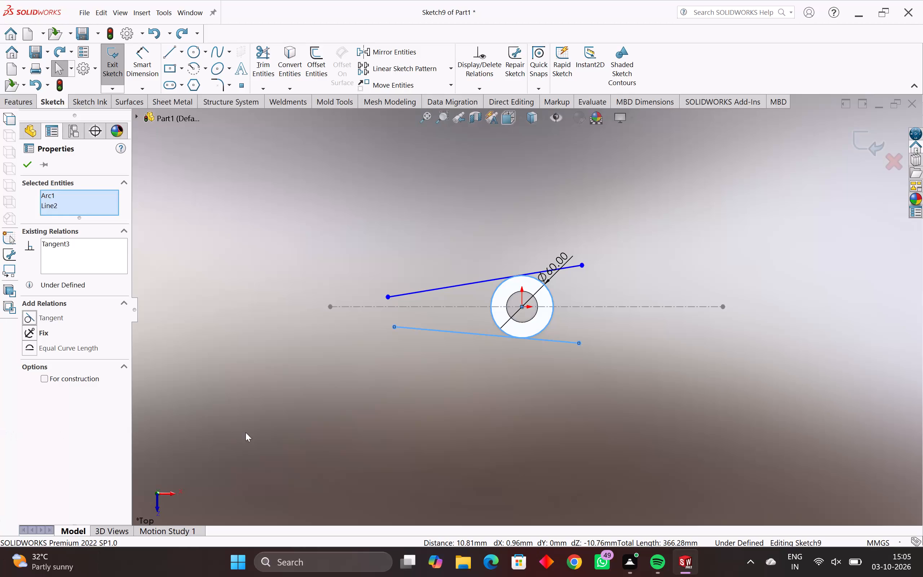
Trim the ends of both inclined lines that extend past their tangent points on the 60 mm circle.
{"action": "scroll", "coordinate": [49, 468], "scroll_direction": "up", "scroll_amount": 1}
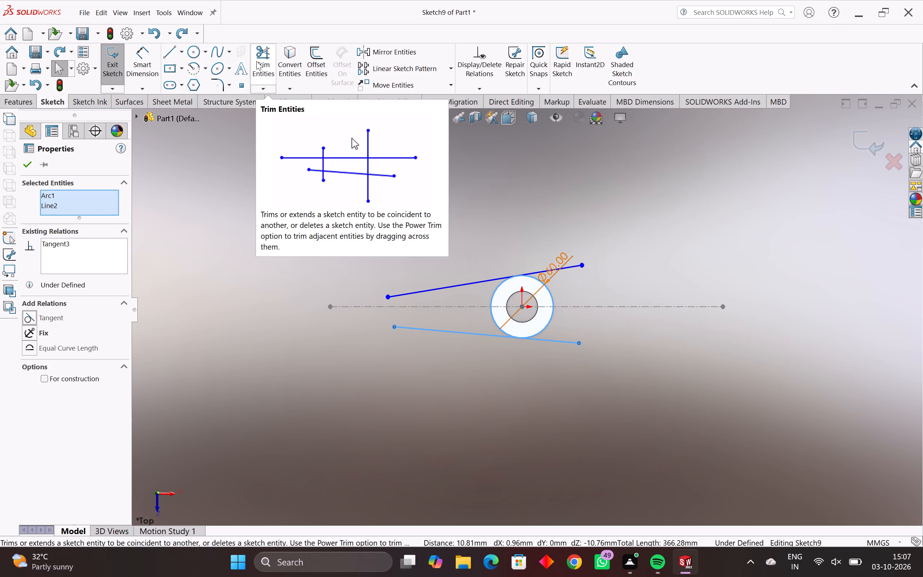
{"action": "left_click", "coordinate": [263, 54]}
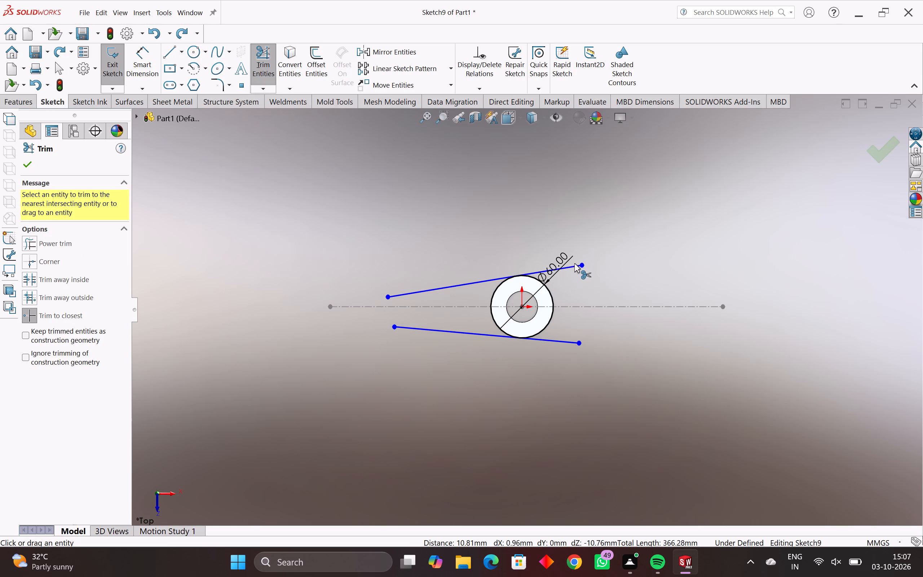
{"action": "left_click", "coordinate": [575, 264]}
{"action": "left_click", "coordinate": [575, 267]}
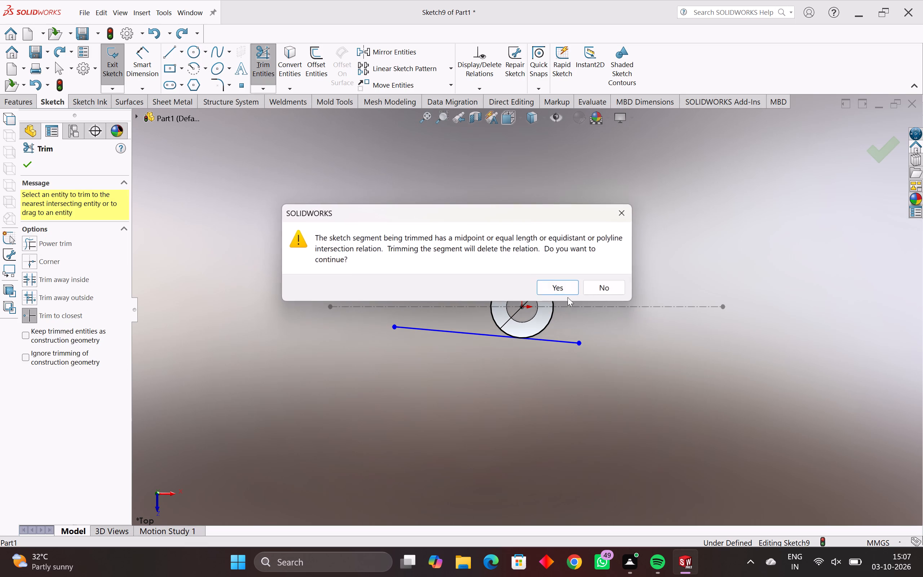
{"action": "left_click", "coordinate": [561, 292]}
{"action": "left_click", "coordinate": [554, 340]}
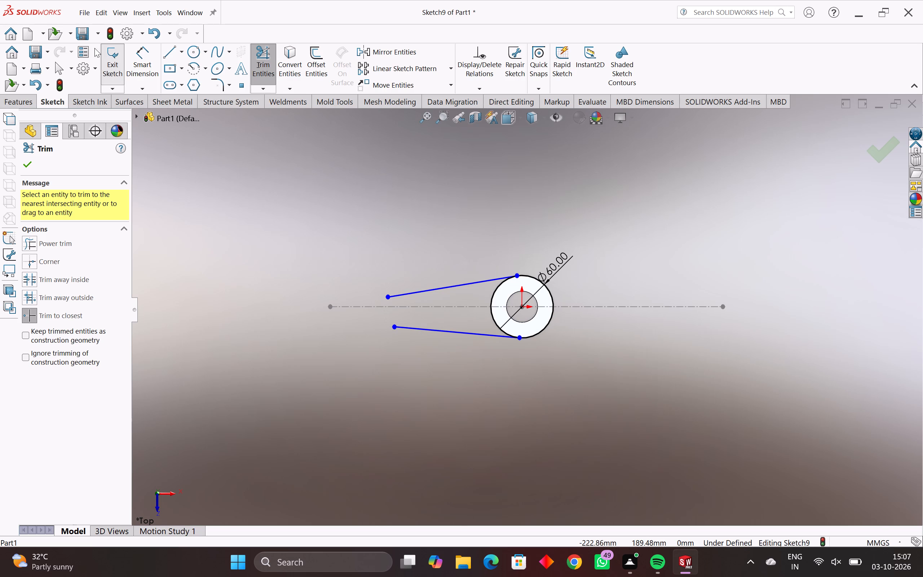
Dimension the lower inclined line's horizontal length to 110 mm.
{"action": "left_click", "coordinate": [134, 56]}
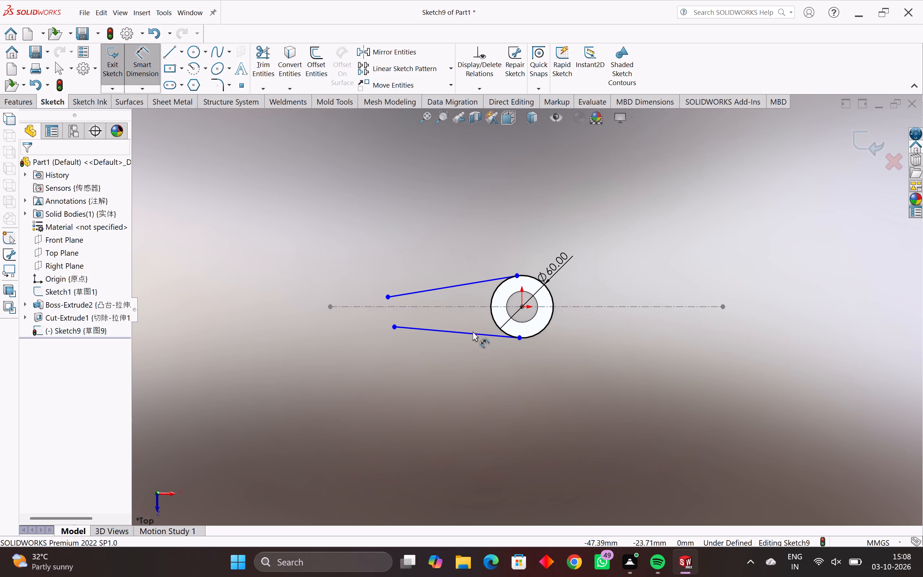
{"action": "left_click", "coordinate": [464, 331]}
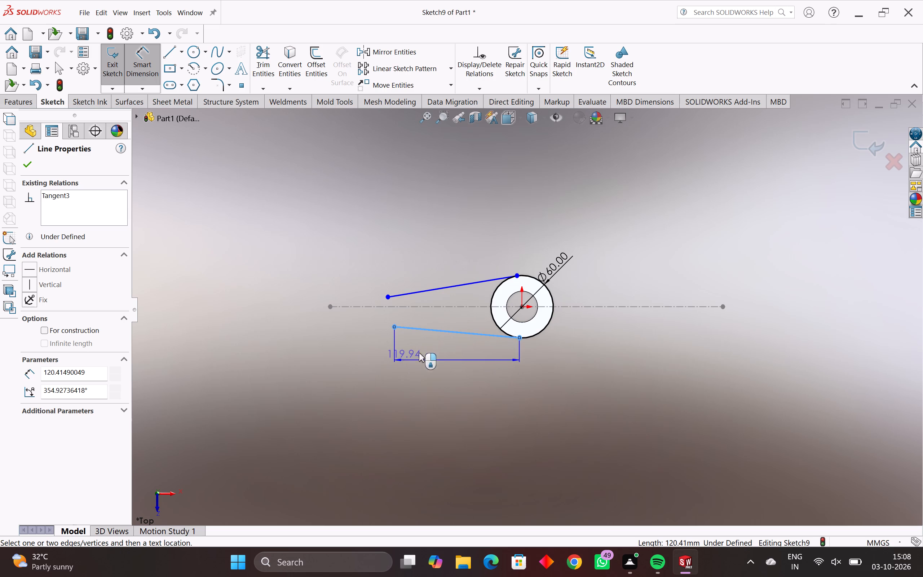
{"action": "left_click", "coordinate": [418, 363]}
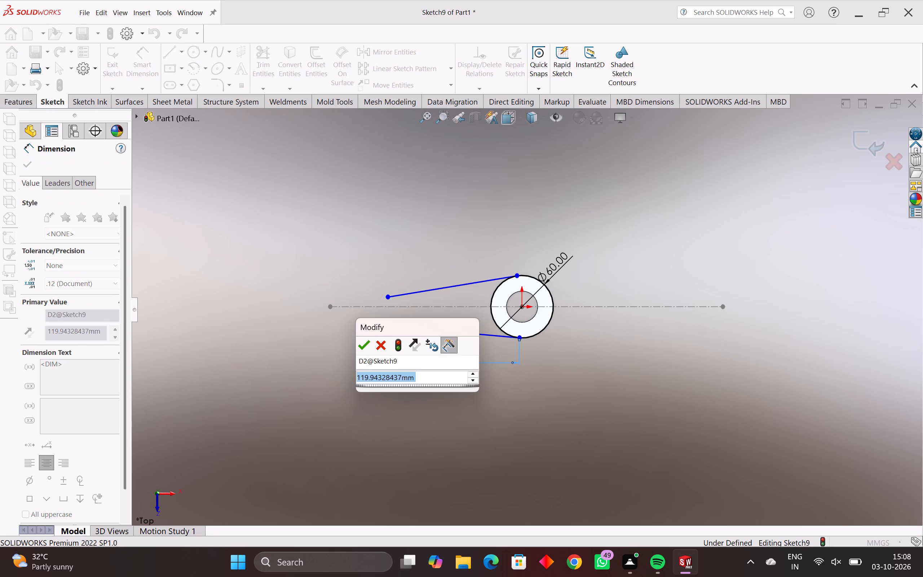
{"action": "type", "text": "110"}
{"action": "key", "text": "Return"}
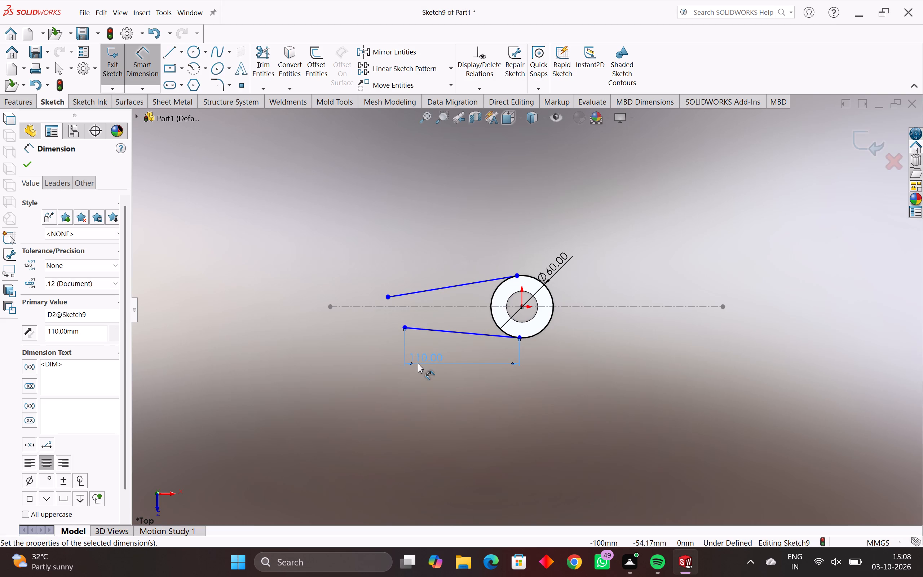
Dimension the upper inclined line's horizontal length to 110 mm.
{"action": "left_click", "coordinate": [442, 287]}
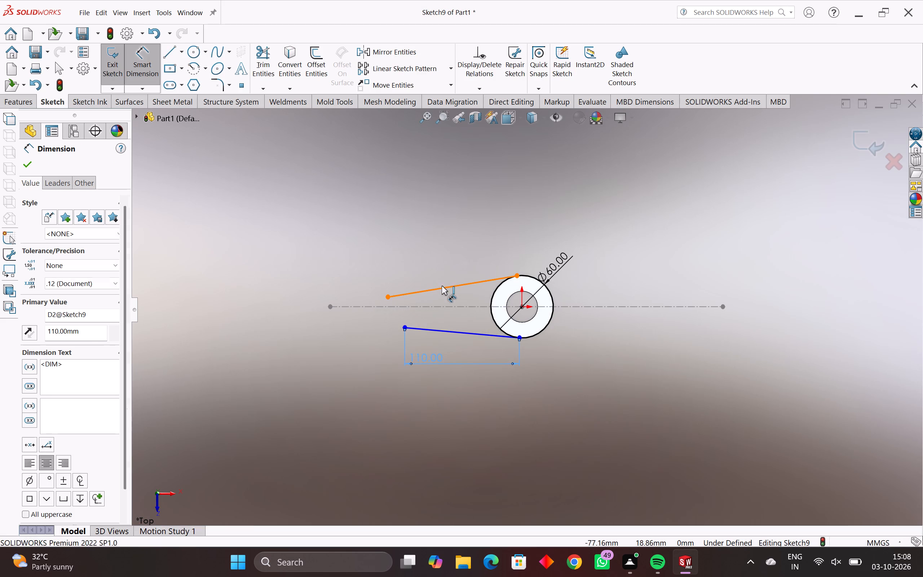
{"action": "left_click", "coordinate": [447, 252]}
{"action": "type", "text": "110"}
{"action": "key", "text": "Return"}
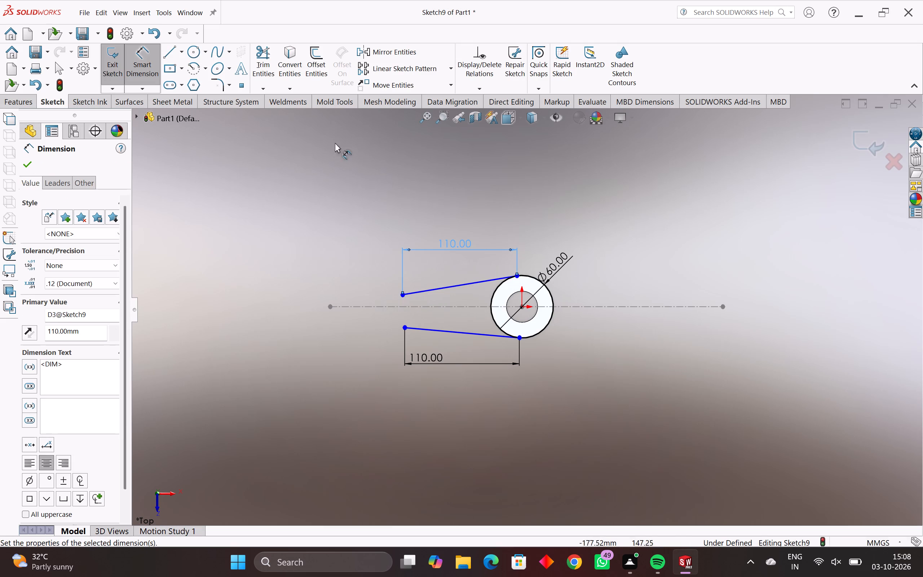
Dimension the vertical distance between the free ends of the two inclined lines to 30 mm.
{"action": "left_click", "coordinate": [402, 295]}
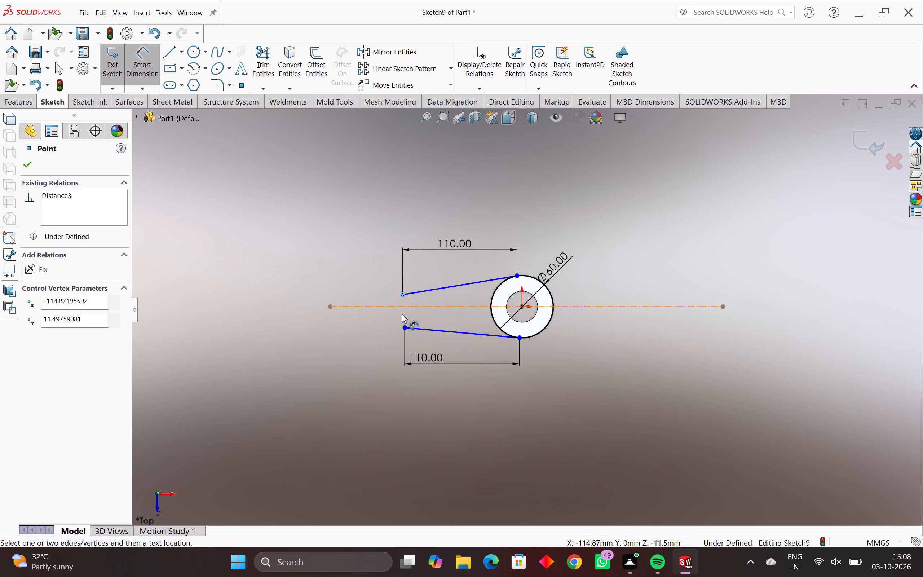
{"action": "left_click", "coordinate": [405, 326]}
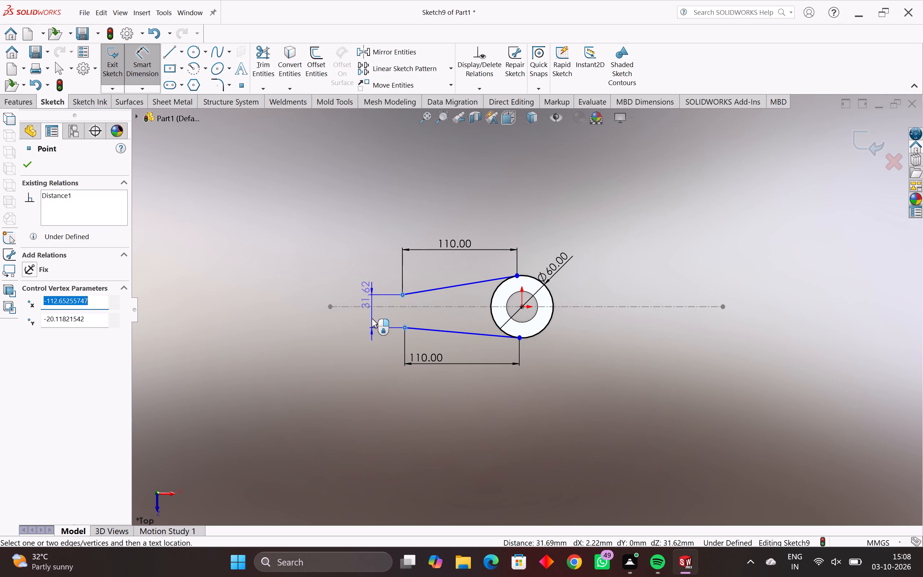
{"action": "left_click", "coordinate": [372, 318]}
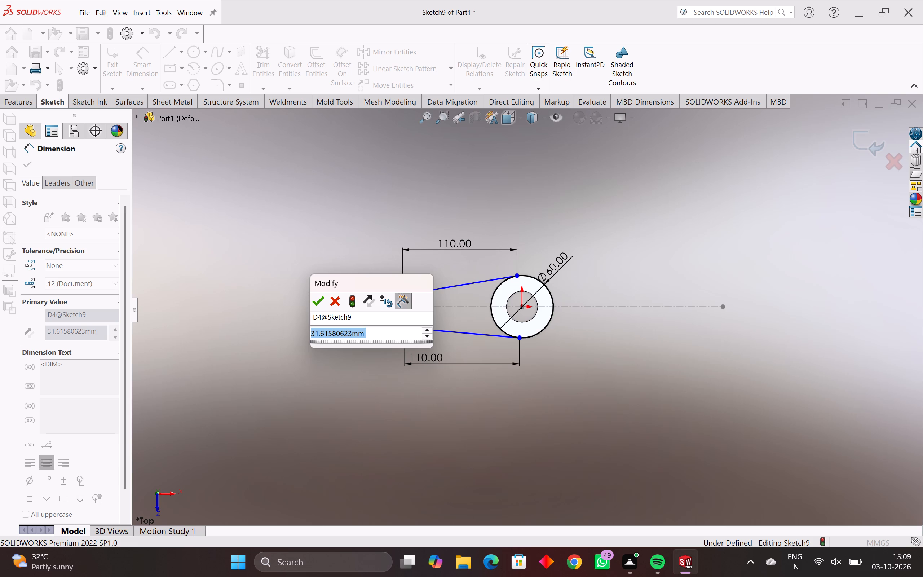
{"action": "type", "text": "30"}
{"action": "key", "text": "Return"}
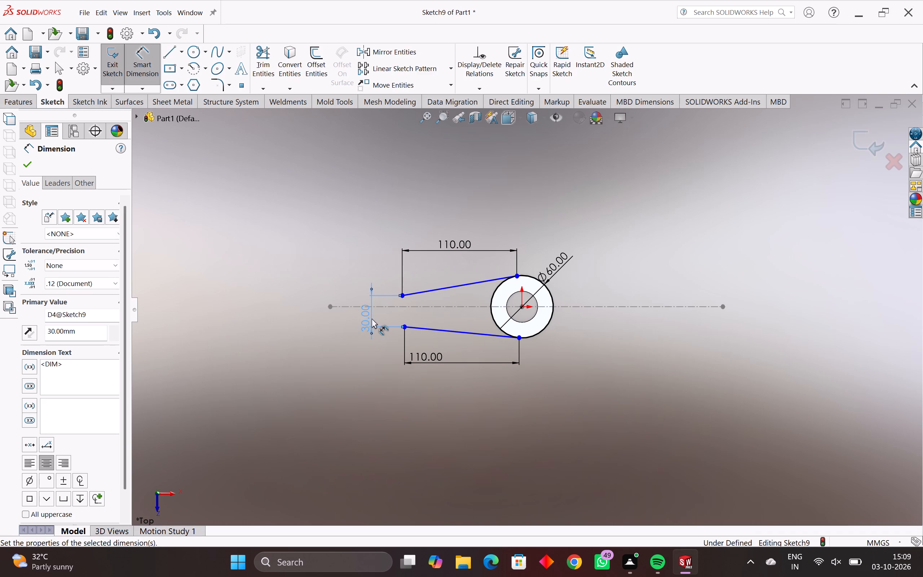
Sketch a vertical line about 30.38 mm long from the lower inclined line's free end up to the upper inclined line.
{"action": "scroll", "coordinate": [419, 306], "scroll_direction": "up", "scroll_amount": 6}
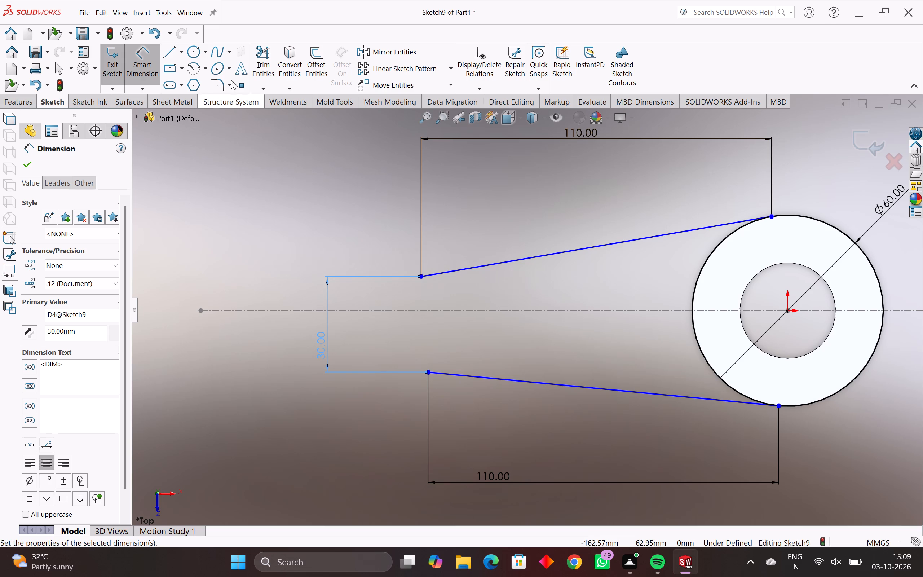
{"action": "left_click", "coordinate": [169, 50]}
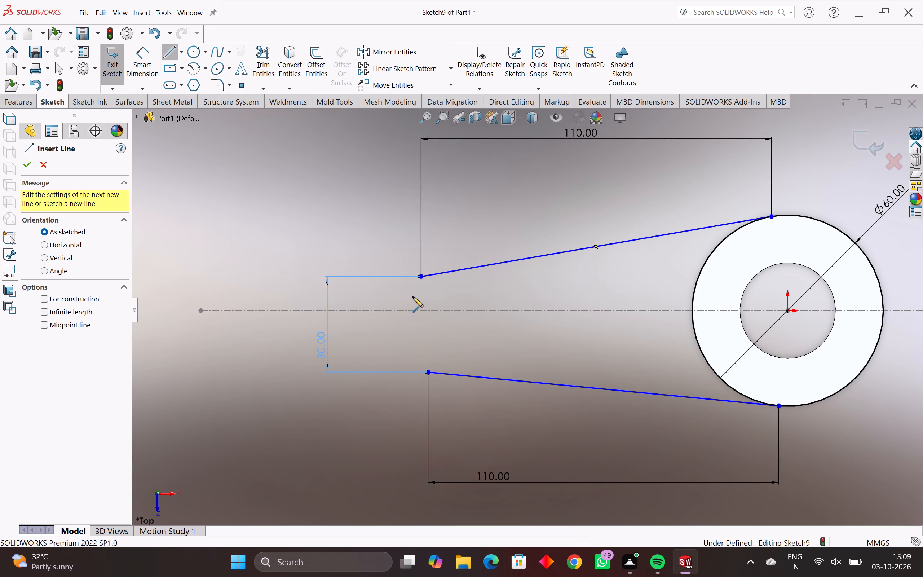
{"action": "left_click", "coordinate": [427, 370]}
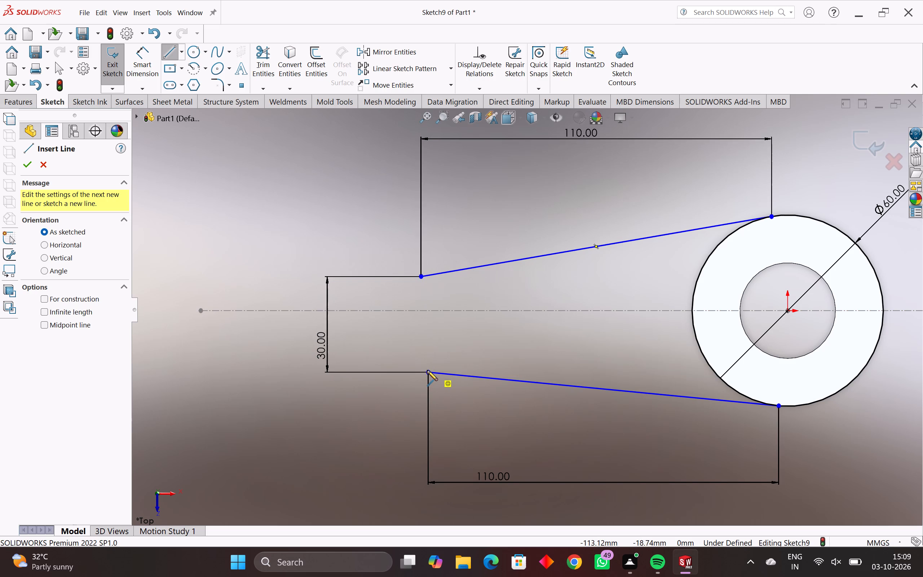
{"action": "left_click", "coordinate": [429, 275]}
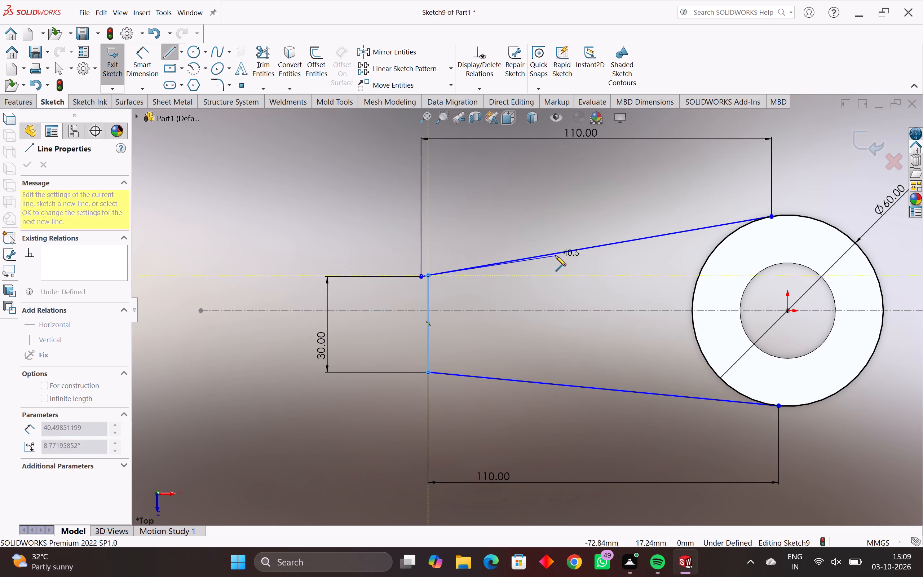
{"action": "key", "text": "grave"}
{"action": "key", "text": "Escape"}
{"action": "key", "text": "Escape"}
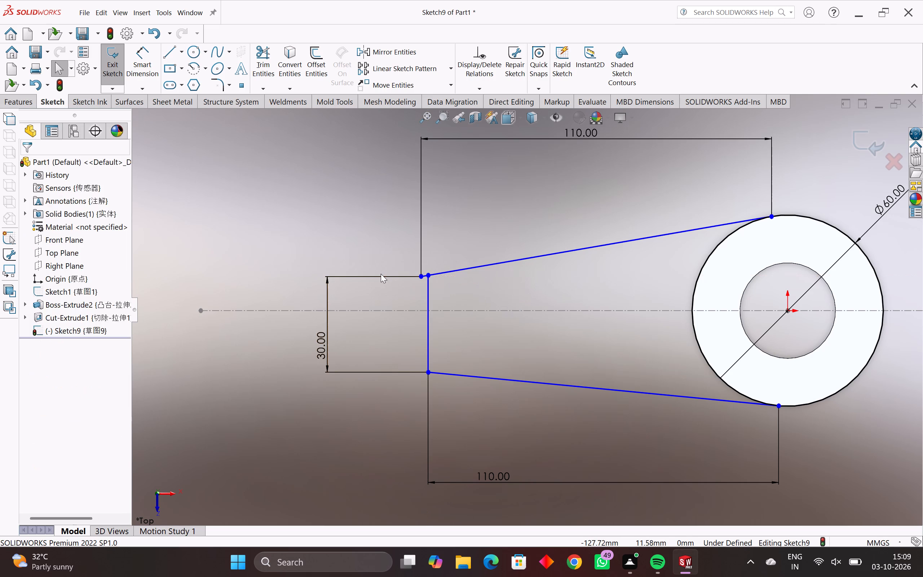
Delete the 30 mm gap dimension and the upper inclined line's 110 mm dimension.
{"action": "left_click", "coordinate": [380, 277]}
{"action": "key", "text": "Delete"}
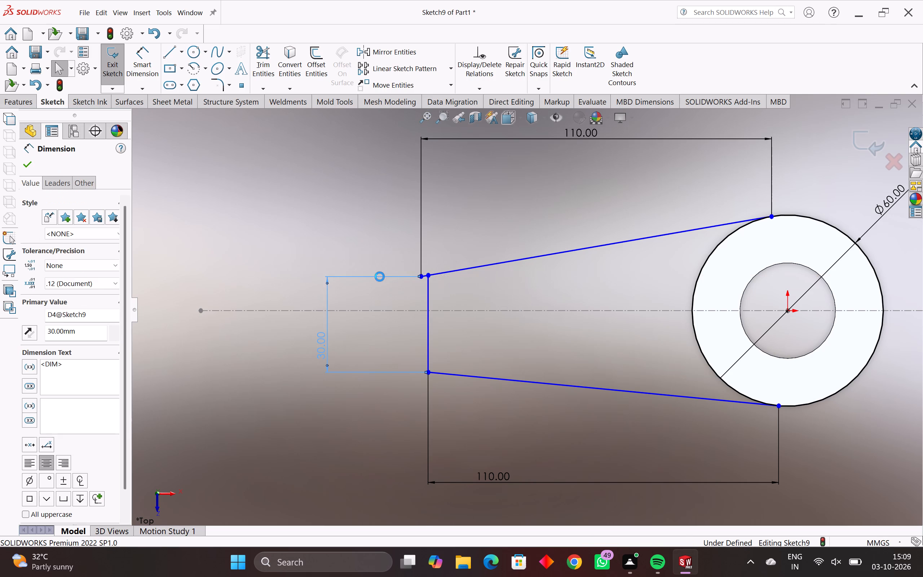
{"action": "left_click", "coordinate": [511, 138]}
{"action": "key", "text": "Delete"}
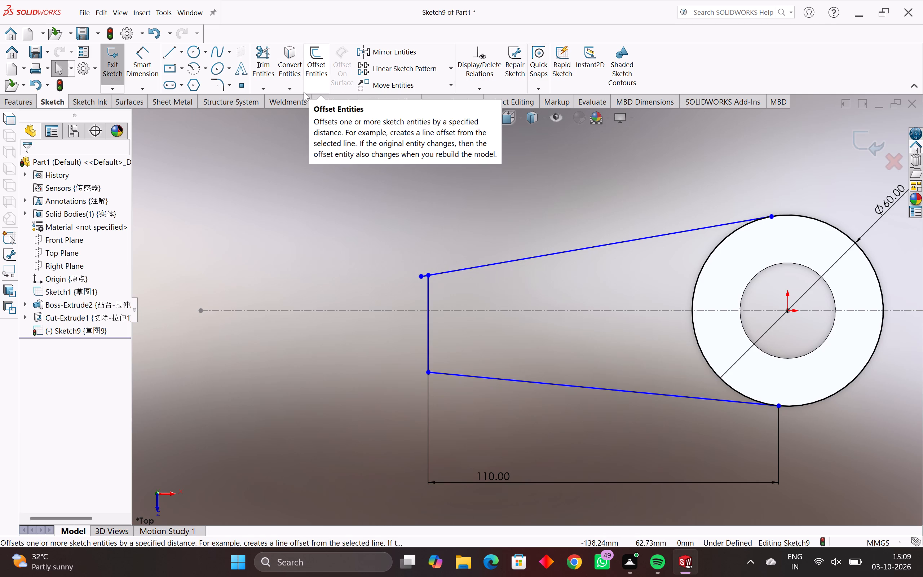
Trim the short stub of the upper inclined line that sticks out past the vertical line.
{"action": "left_click", "coordinate": [147, 52]}
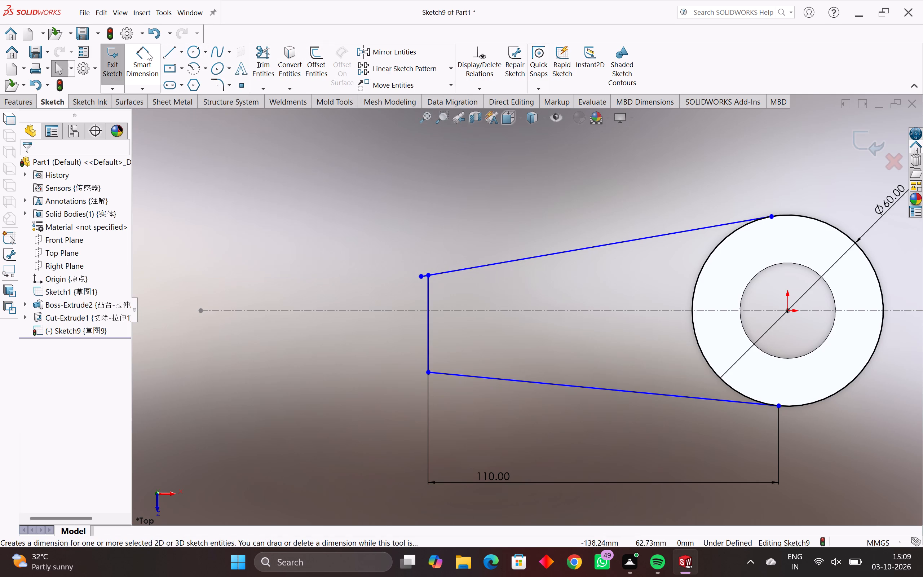
{"action": "left_click_drag", "start_coordinate": [258, 49], "coordinate": [254, 50]}
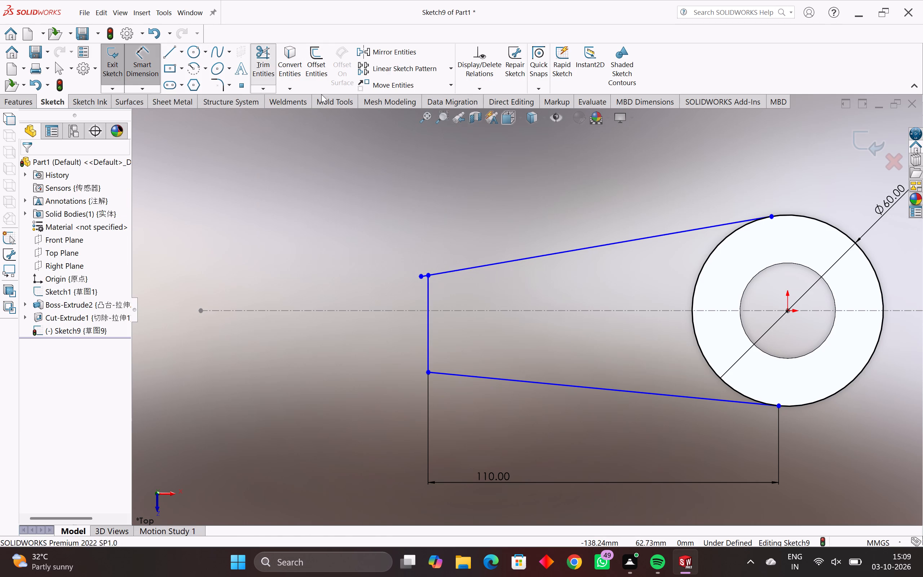
{"action": "scroll", "coordinate": [431, 268], "scroll_direction": "up", "scroll_amount": 4}
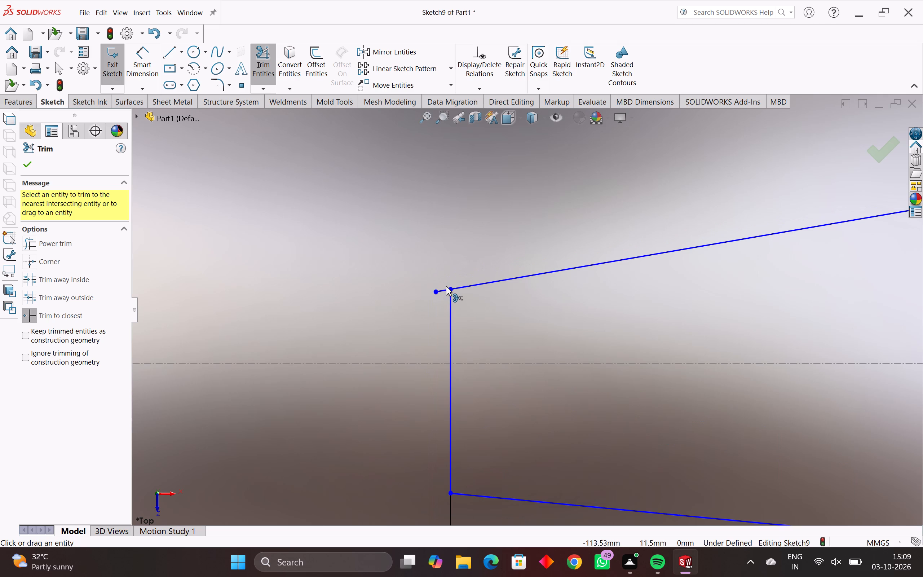
{"action": "left_click", "coordinate": [443, 290]}
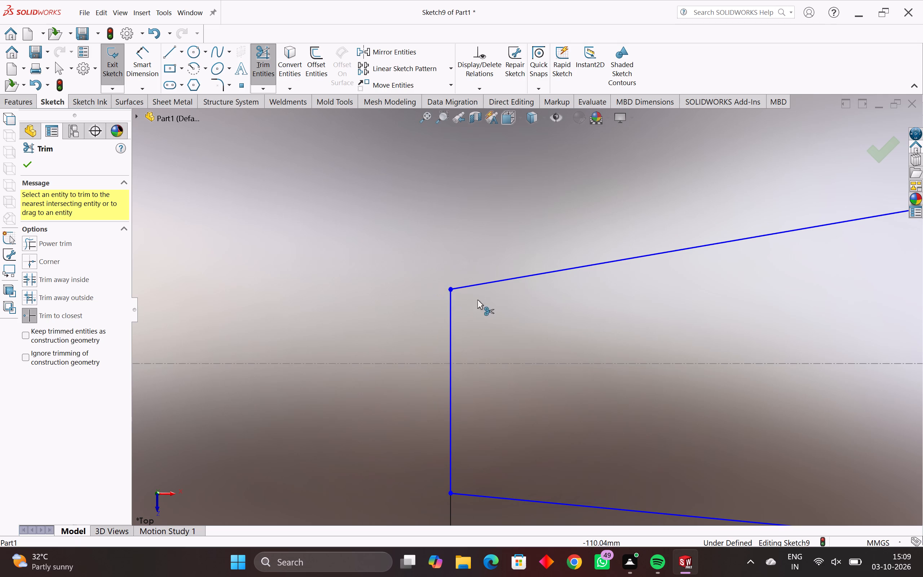
Dimension the vertical end line's length to 30 mm.
{"action": "scroll", "coordinate": [492, 306], "scroll_direction": "down", "scroll_amount": 4}
{"action": "left_click", "coordinate": [147, 57]}
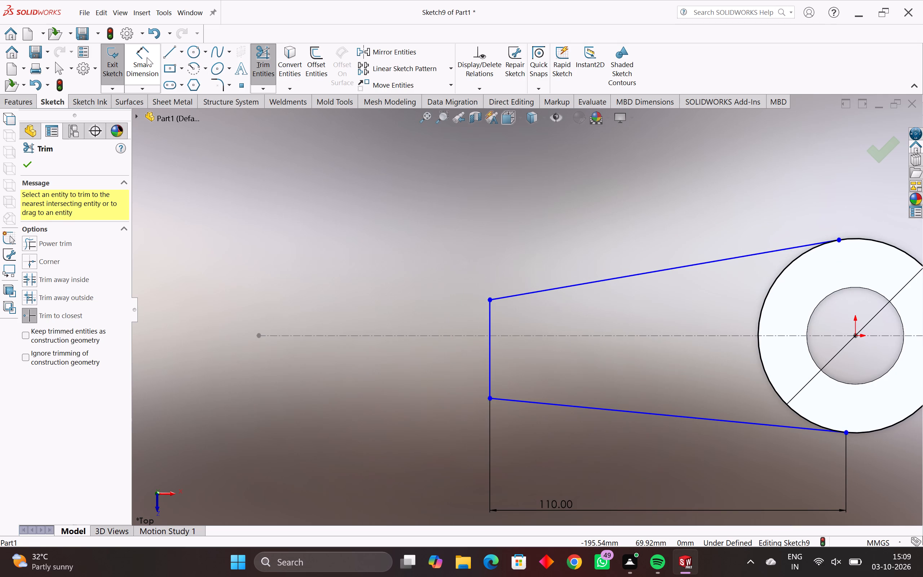
{"action": "left_click", "coordinate": [489, 317]}
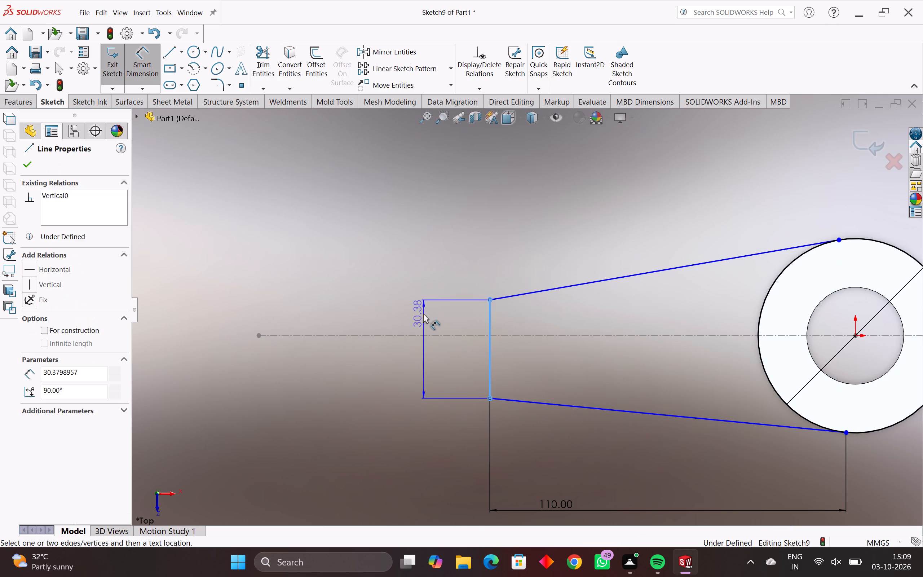
{"action": "left_click", "coordinate": [428, 318]}
{"action": "type", "text": "30"}
{"action": "key", "text": "Return"}
Dimension the upper inclined line's horizontal length to 110 mm in the closed profile.
{"action": "scroll", "coordinate": [505, 360], "scroll_direction": "down", "scroll_amount": 2}
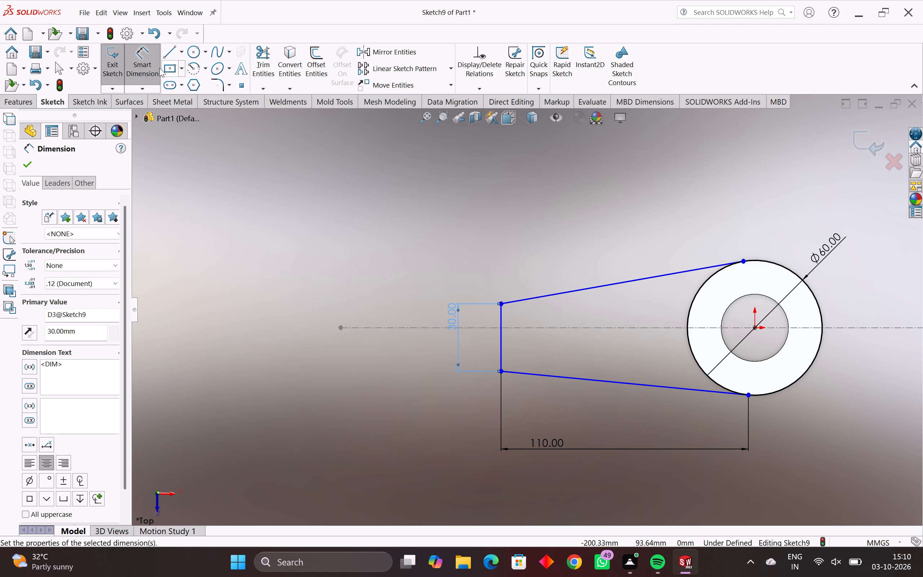
{"action": "left_click", "coordinate": [562, 292]}
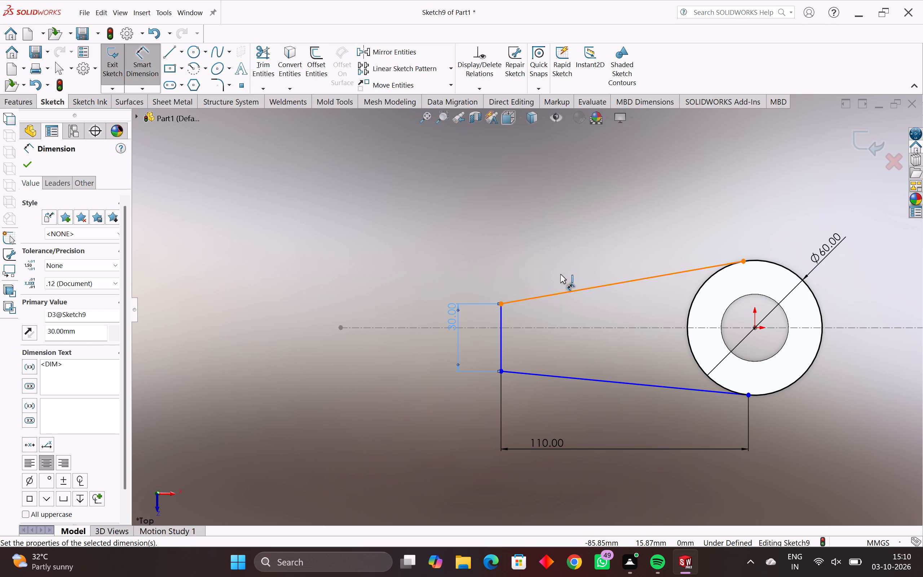
{"action": "left_click", "coordinate": [584, 229]}
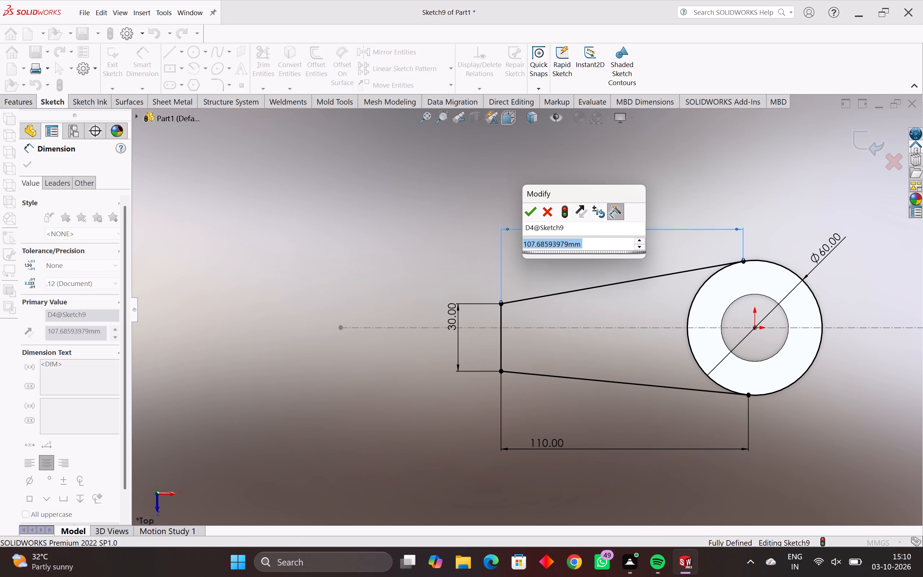
{"action": "type", "text": "110"}
{"action": "key", "text": "Return"}
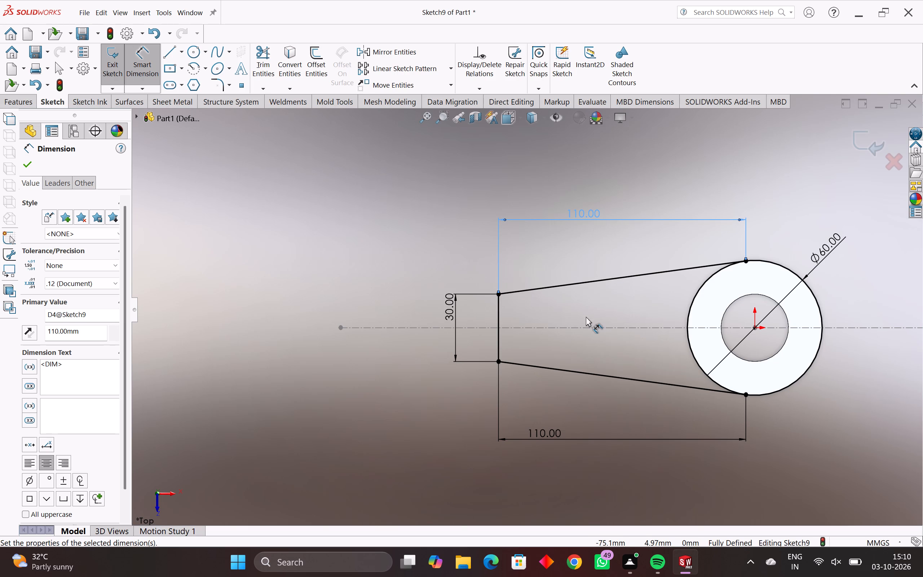
Reposition the vertical end line's 30 mm dimension text near the horizontal centerline.
{"action": "left_click_drag", "start_coordinate": [449, 308], "coordinate": [451, 313]}
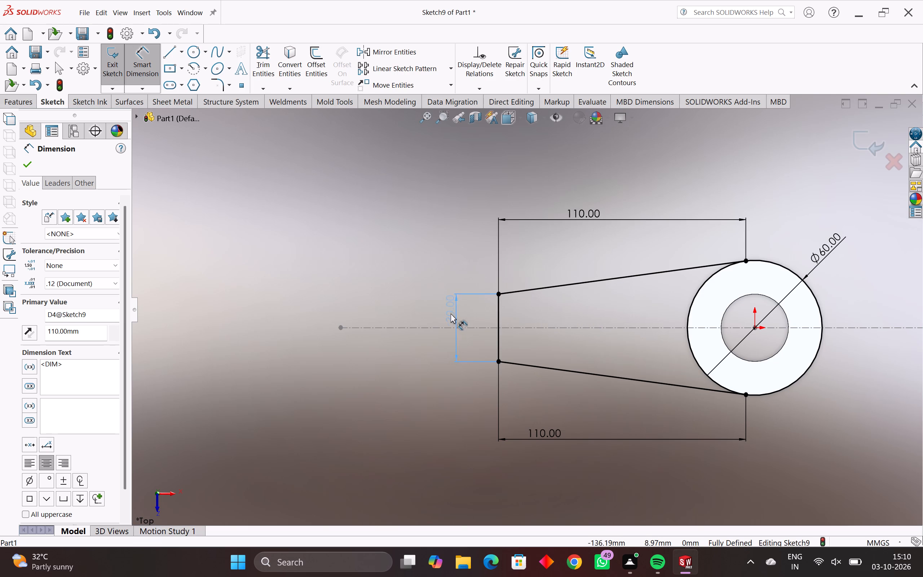
{"action": "left_click_drag", "start_coordinate": [451, 313], "coordinate": [452, 323]}
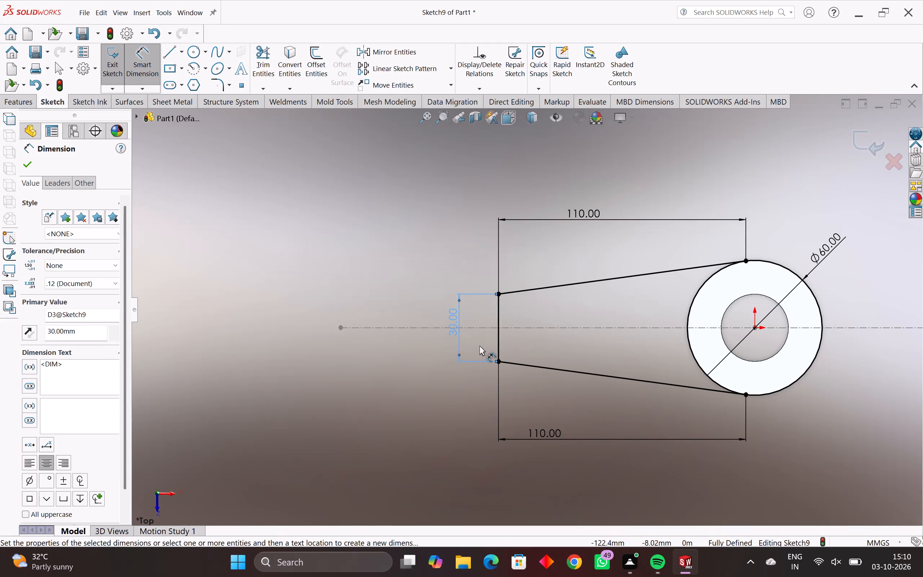
{"action": "left_click", "coordinate": [480, 345]}
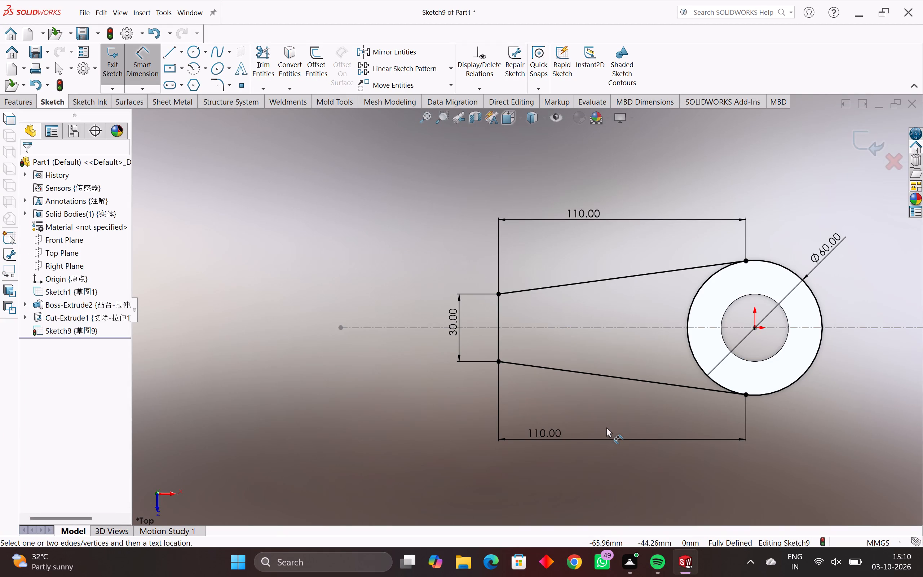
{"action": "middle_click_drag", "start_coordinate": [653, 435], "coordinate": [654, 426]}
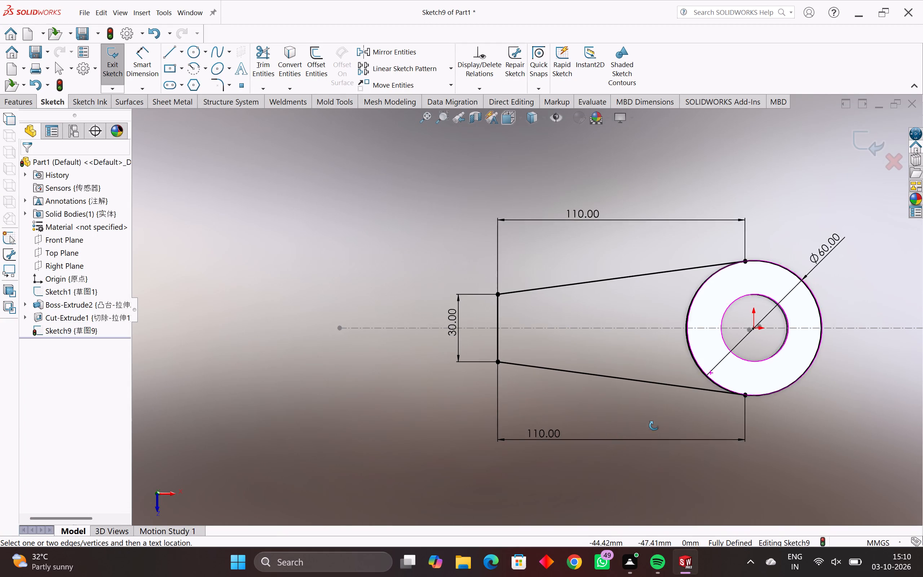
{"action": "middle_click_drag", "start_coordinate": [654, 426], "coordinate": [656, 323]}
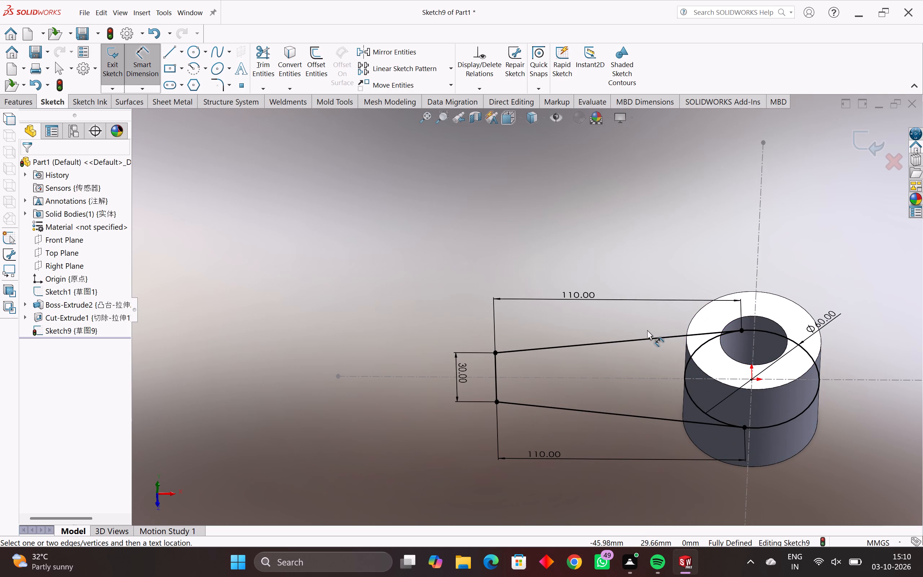
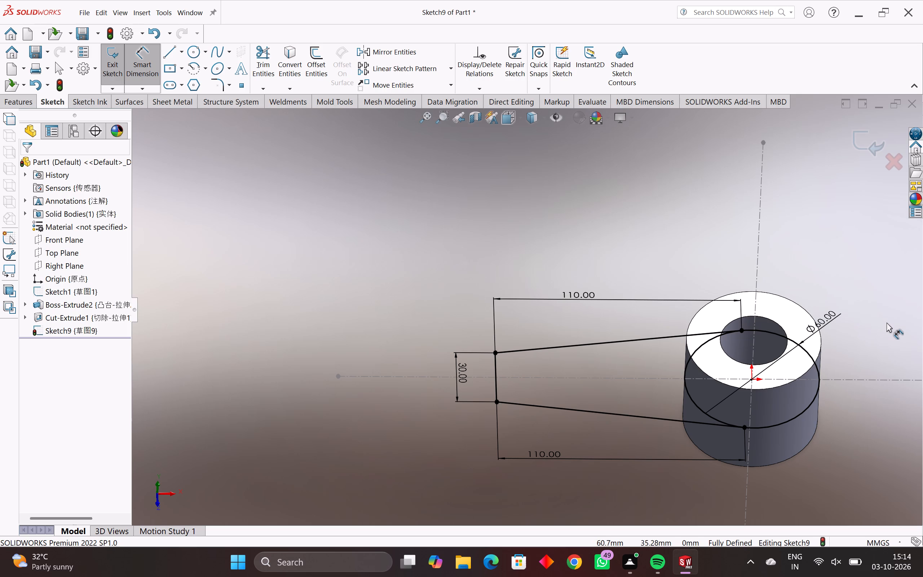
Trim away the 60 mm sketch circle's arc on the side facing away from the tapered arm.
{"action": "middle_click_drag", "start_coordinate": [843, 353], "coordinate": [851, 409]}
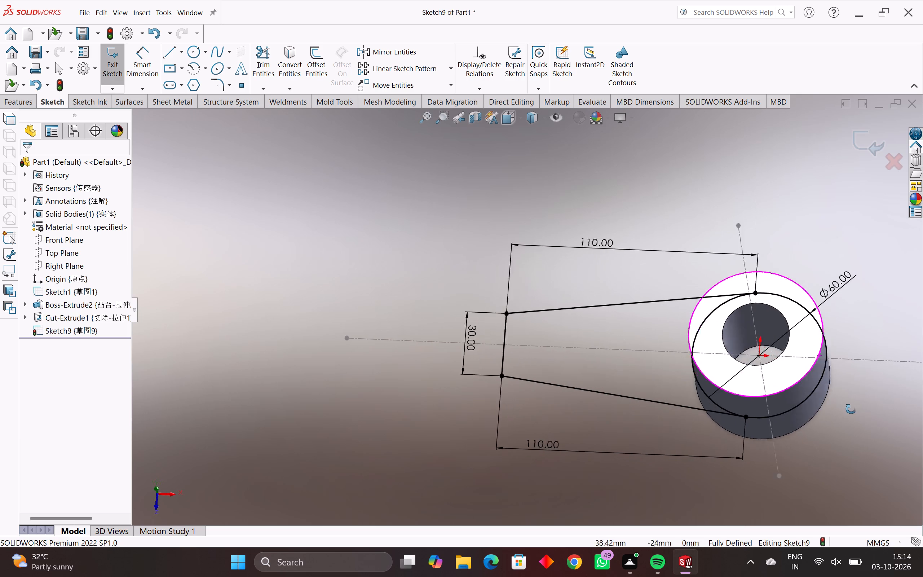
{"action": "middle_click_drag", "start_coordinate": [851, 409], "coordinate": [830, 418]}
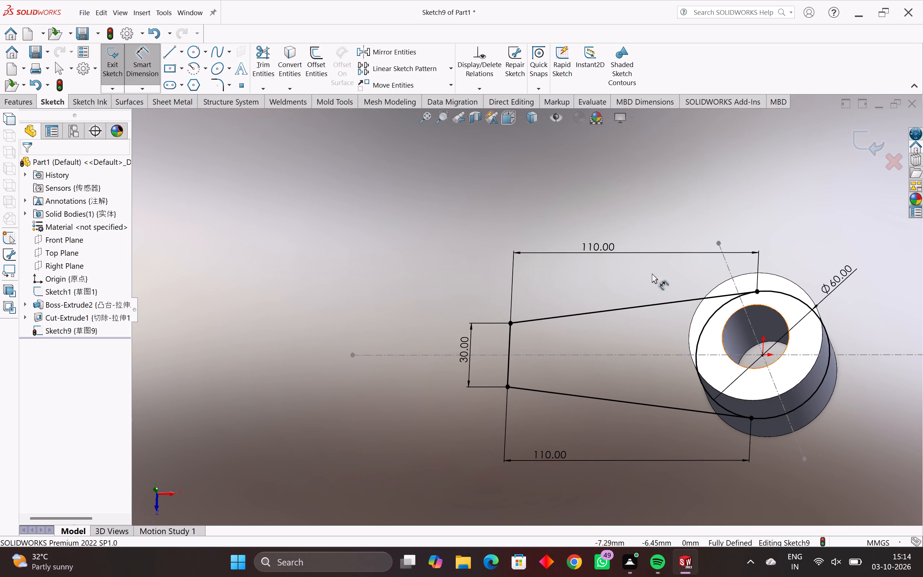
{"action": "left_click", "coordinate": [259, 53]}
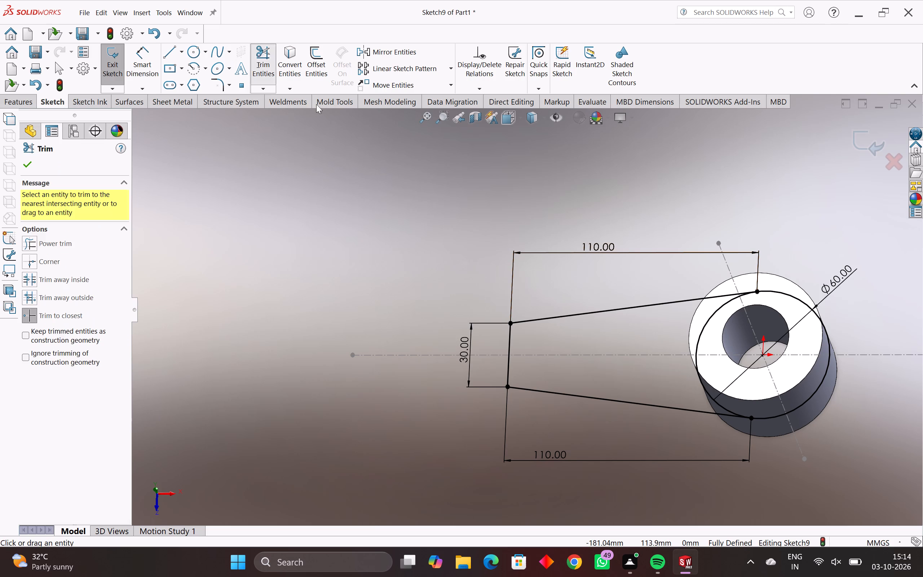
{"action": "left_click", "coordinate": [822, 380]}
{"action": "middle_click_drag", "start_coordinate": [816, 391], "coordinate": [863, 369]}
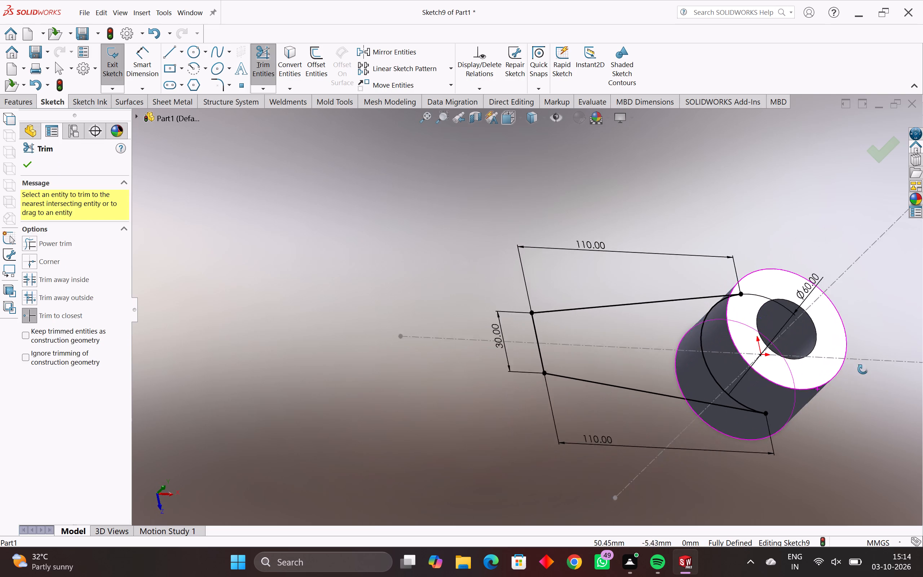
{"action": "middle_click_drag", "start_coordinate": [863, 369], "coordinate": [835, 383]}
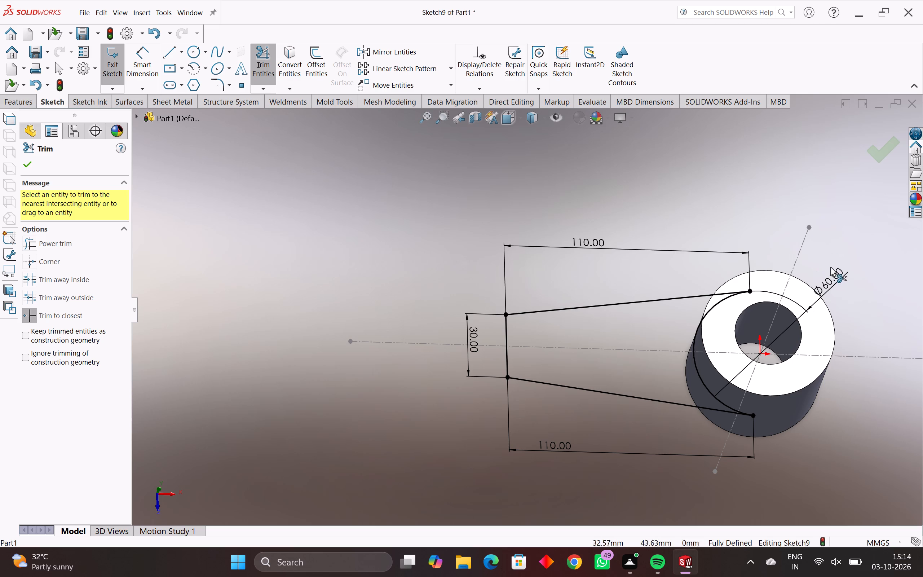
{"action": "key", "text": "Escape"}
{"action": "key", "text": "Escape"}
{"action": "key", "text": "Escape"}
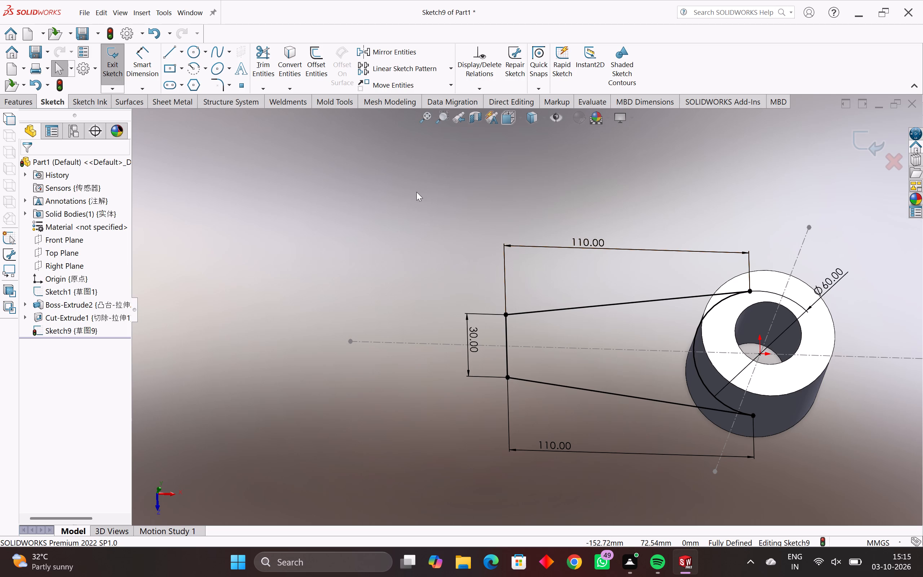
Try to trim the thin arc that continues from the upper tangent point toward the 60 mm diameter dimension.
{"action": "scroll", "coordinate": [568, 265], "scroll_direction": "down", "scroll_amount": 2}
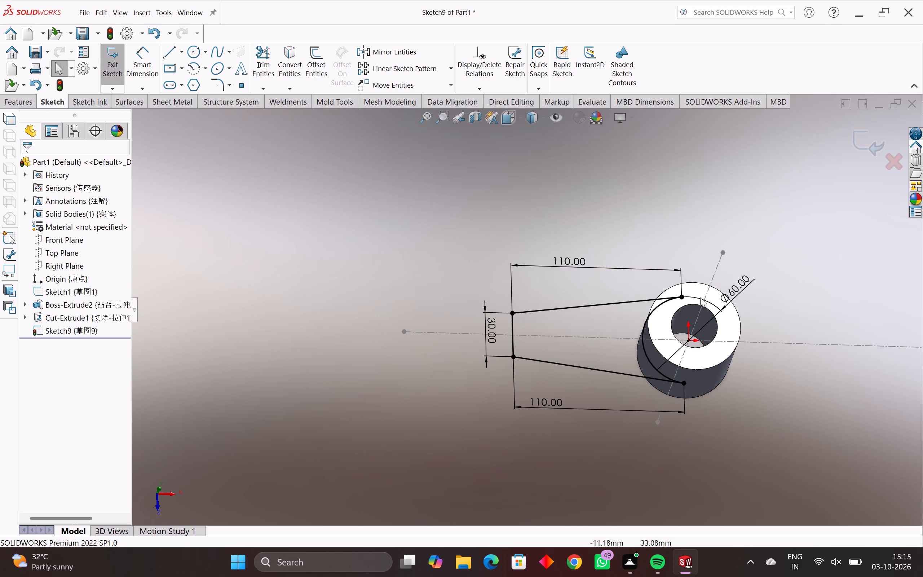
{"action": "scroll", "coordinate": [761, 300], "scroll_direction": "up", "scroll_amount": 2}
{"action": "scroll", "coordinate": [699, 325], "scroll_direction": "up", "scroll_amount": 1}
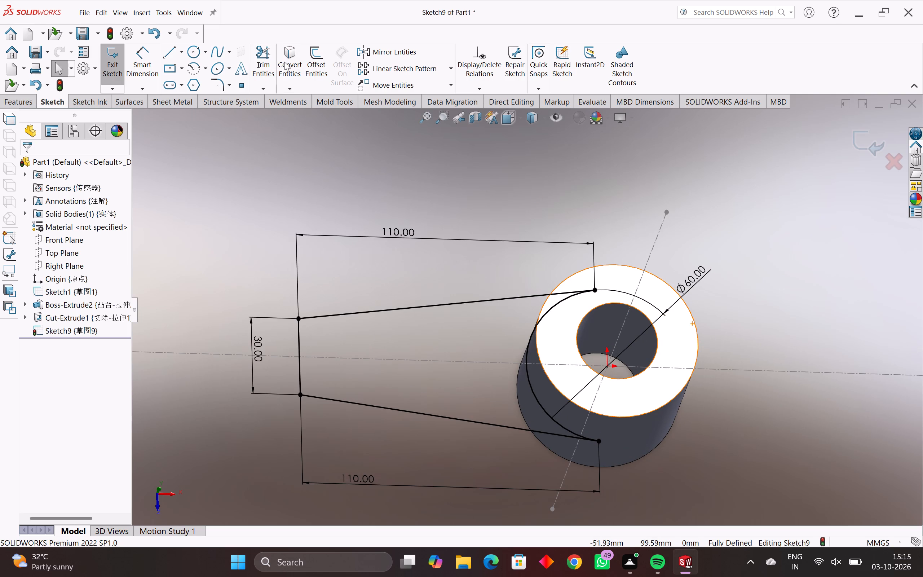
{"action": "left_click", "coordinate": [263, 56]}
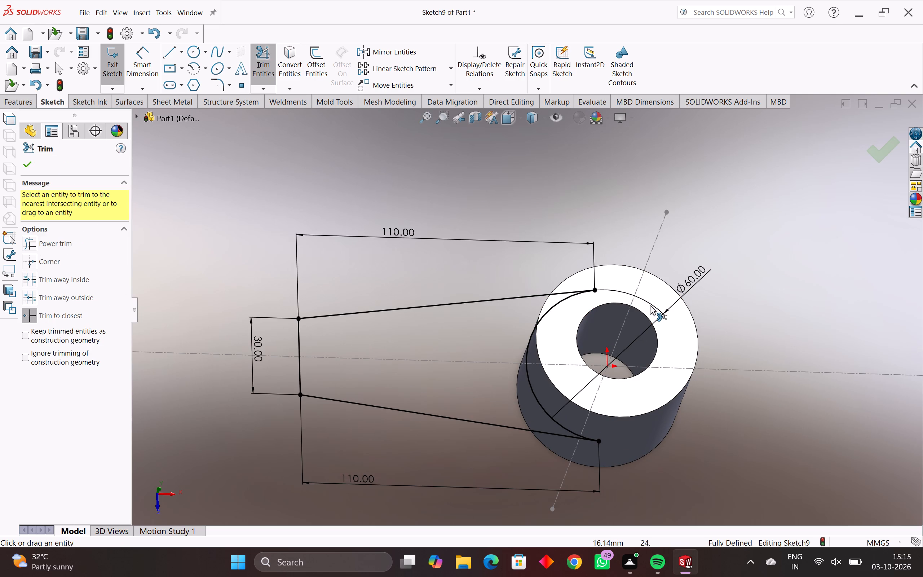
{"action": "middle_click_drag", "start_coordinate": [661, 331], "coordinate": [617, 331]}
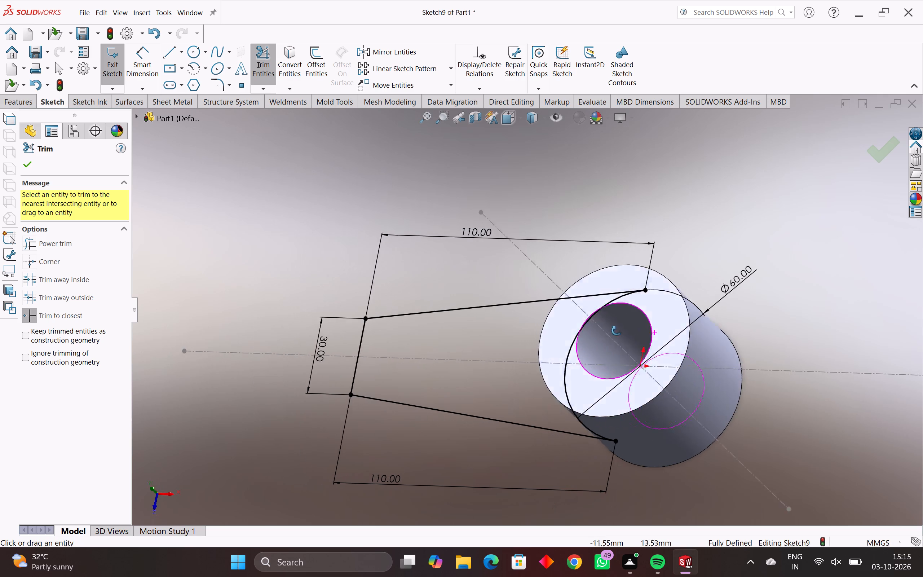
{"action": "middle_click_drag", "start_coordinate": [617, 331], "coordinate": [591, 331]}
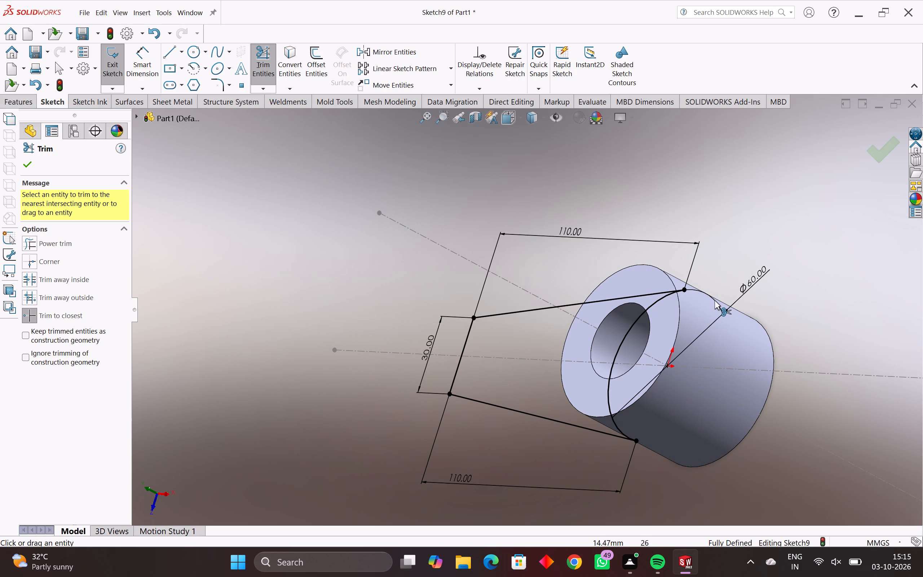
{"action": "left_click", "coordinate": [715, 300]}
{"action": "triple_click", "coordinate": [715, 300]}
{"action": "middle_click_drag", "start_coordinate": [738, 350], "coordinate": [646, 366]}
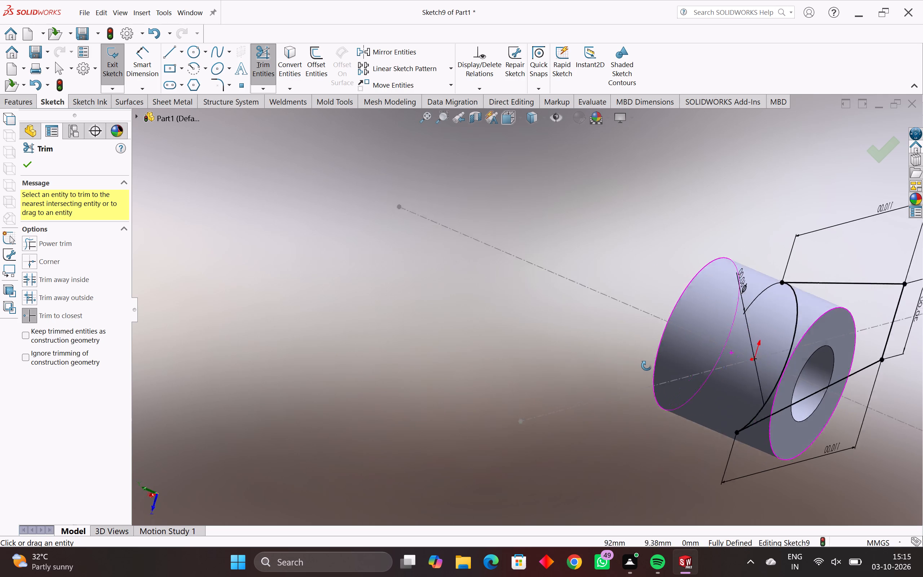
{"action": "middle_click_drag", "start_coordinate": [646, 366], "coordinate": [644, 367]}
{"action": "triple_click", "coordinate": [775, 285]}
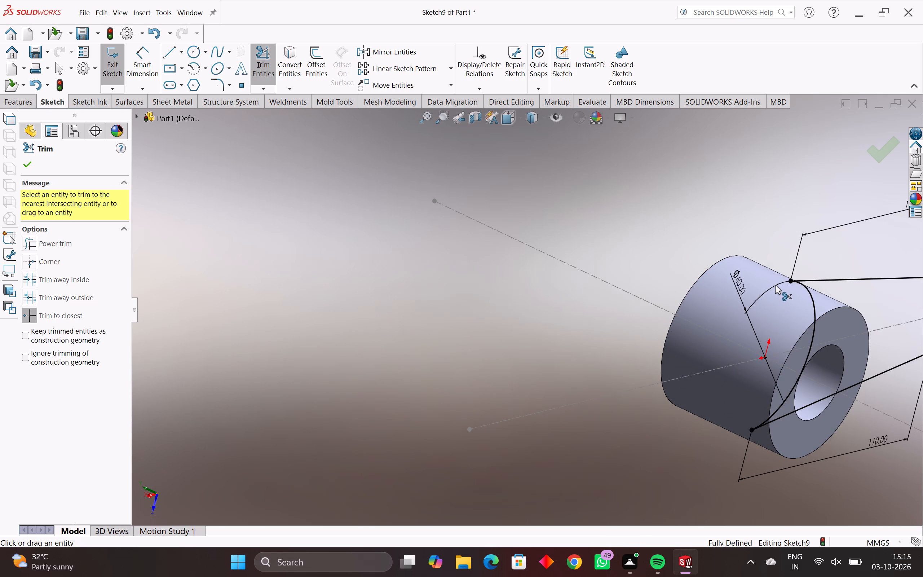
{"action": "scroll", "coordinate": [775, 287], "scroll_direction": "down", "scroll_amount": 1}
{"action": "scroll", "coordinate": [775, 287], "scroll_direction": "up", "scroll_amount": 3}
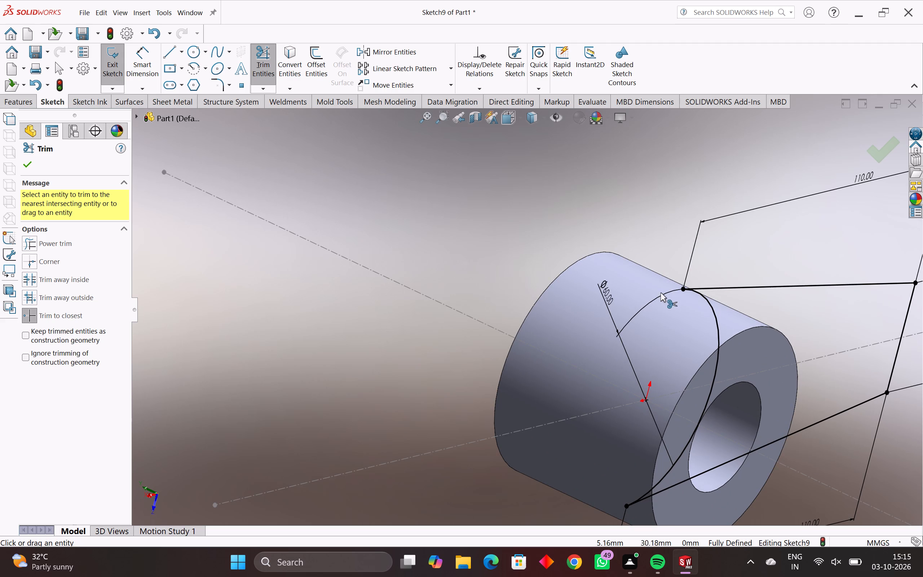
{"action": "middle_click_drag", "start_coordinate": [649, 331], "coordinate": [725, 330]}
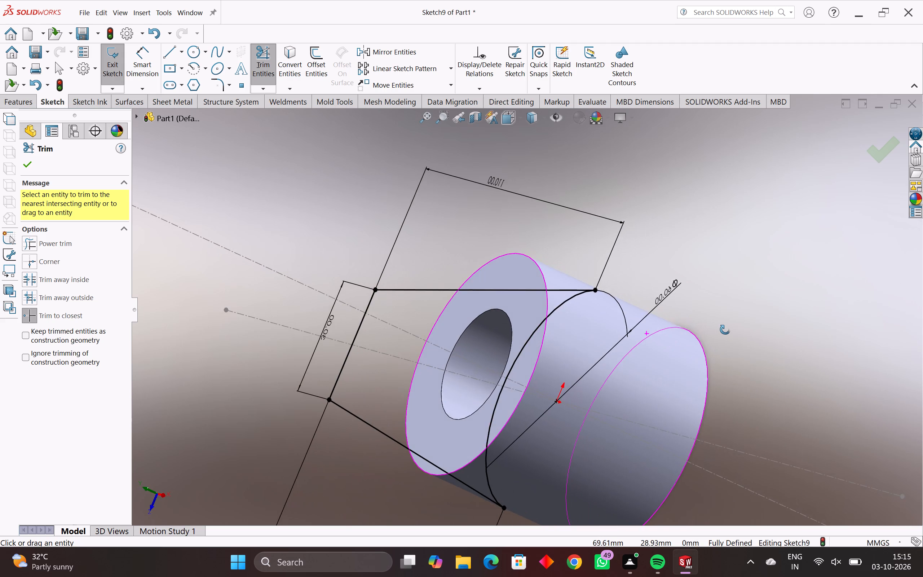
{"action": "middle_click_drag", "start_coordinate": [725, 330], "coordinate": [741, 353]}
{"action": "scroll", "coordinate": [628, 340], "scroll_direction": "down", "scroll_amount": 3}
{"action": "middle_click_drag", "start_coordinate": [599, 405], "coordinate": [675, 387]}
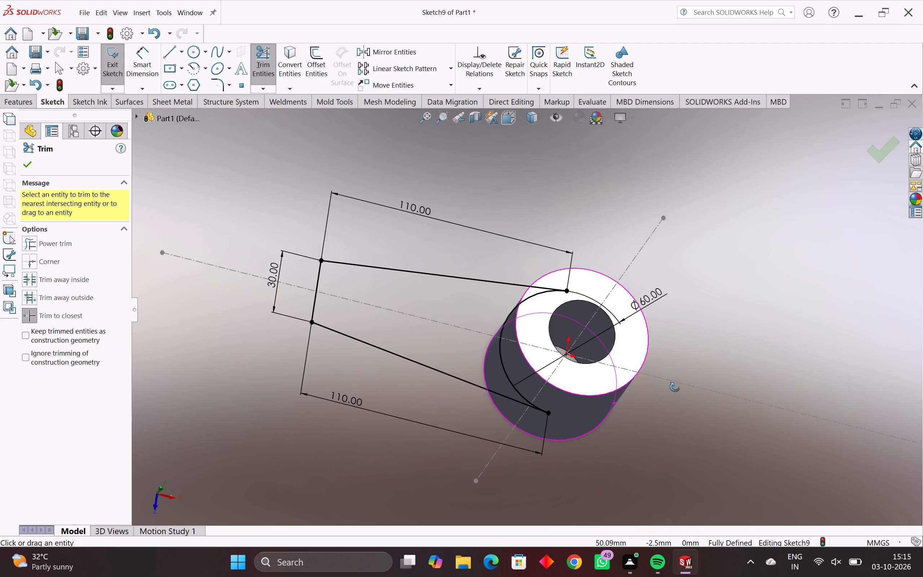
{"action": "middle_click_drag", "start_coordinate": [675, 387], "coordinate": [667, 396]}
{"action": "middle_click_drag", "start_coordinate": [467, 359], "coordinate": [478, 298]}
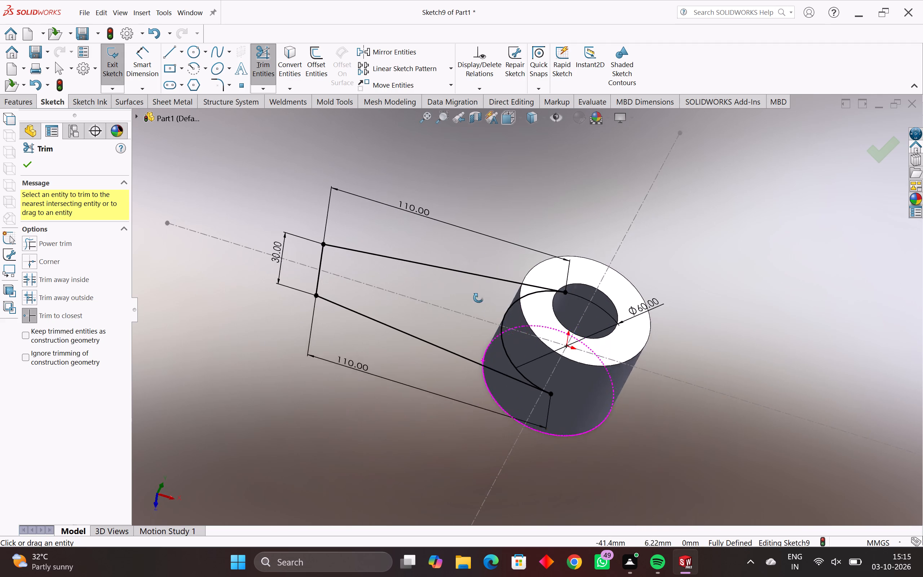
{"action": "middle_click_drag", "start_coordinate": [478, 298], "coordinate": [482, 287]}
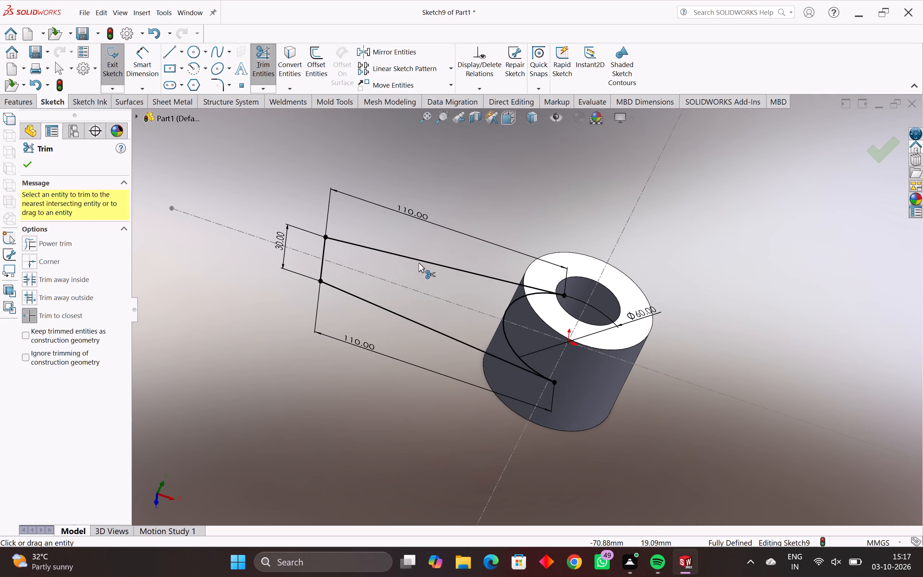
Undo the circle trim, the upper line's 110 mm dimension and the vertical end line's 30 mm setting.
{"action": "key", "text": "ctrl+z"}
{"action": "key", "text": "ctrl+z"}
{"action": "key", "text": "ctrl+z"}
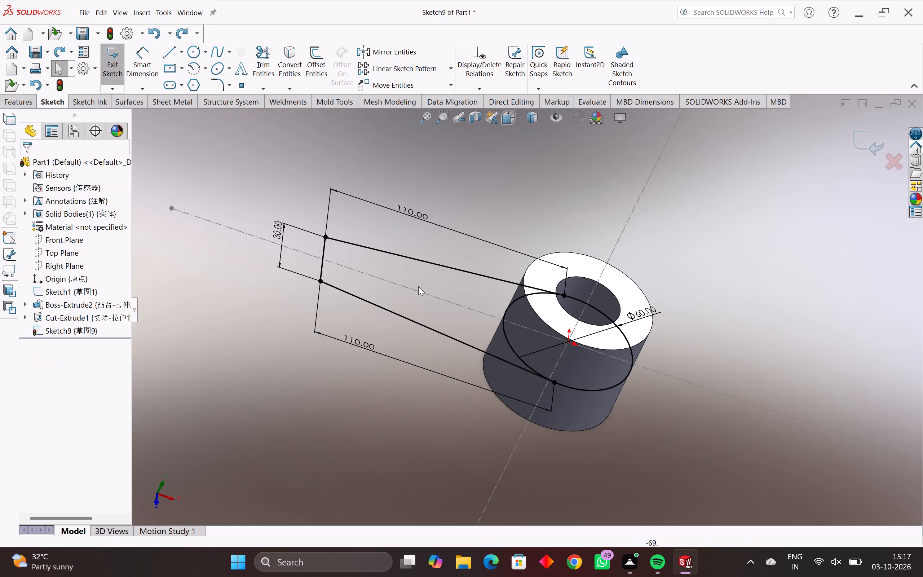
{"action": "key", "text": "ctrl+z"}
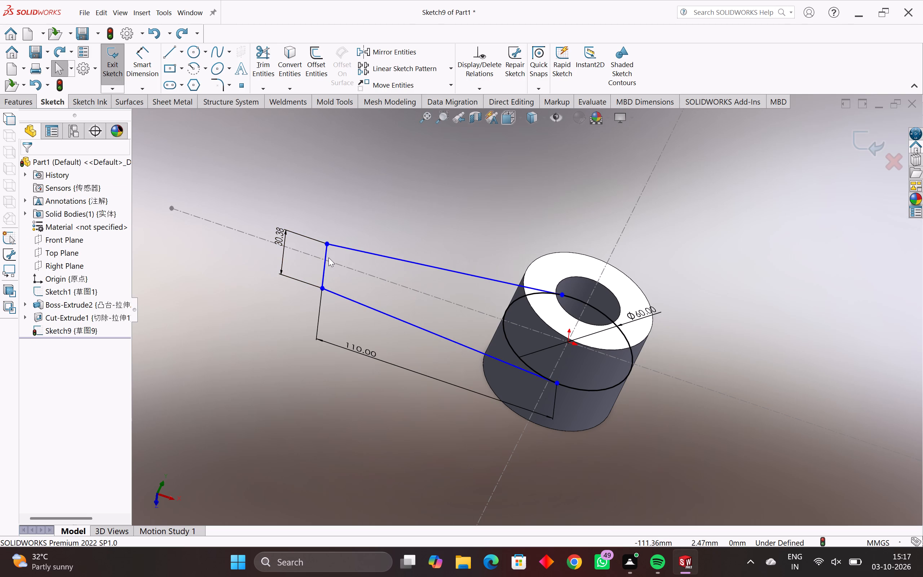
{"action": "key", "text": "ctrl+y"}
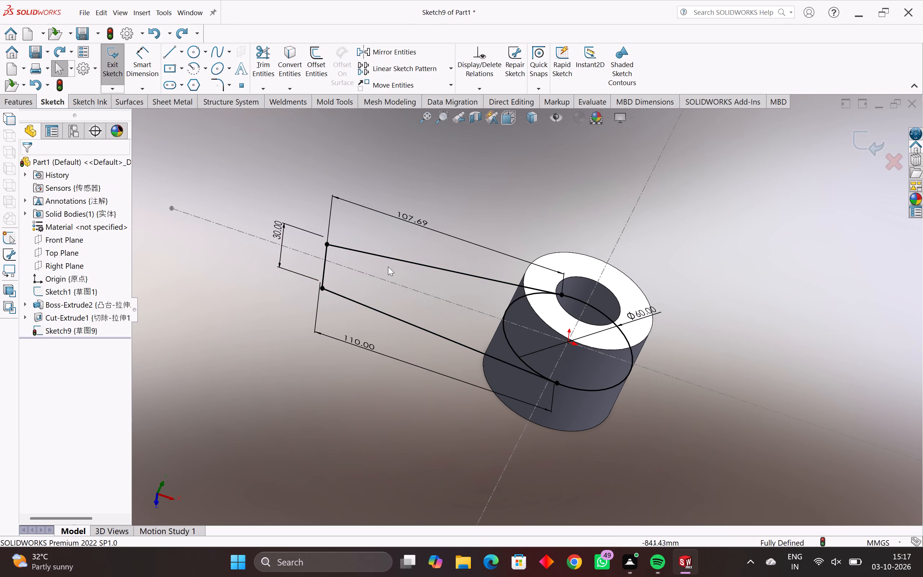
{"action": "key", "text": "ctrl+z"}
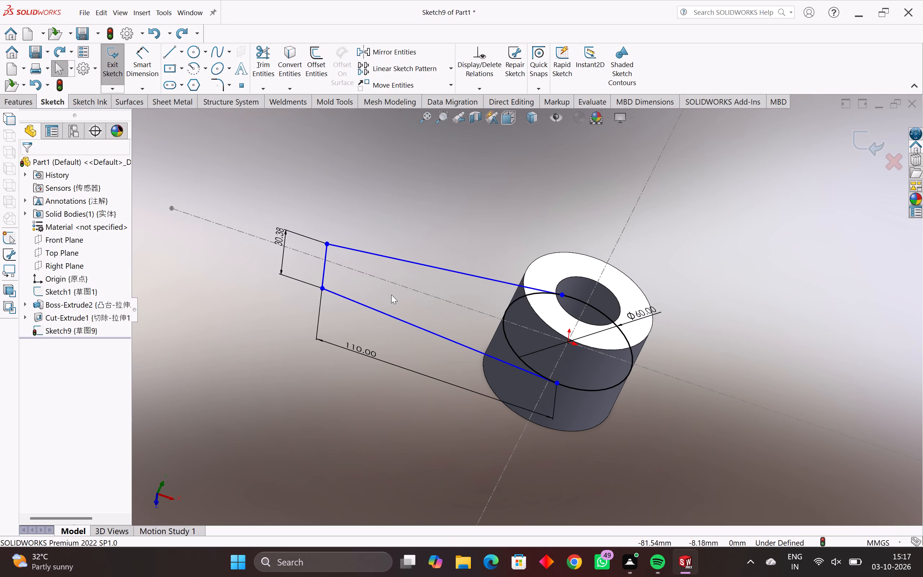
Dimension the upper inclined line's horizontal length to 97.5 mm.
{"action": "left_click", "coordinate": [146, 57]}
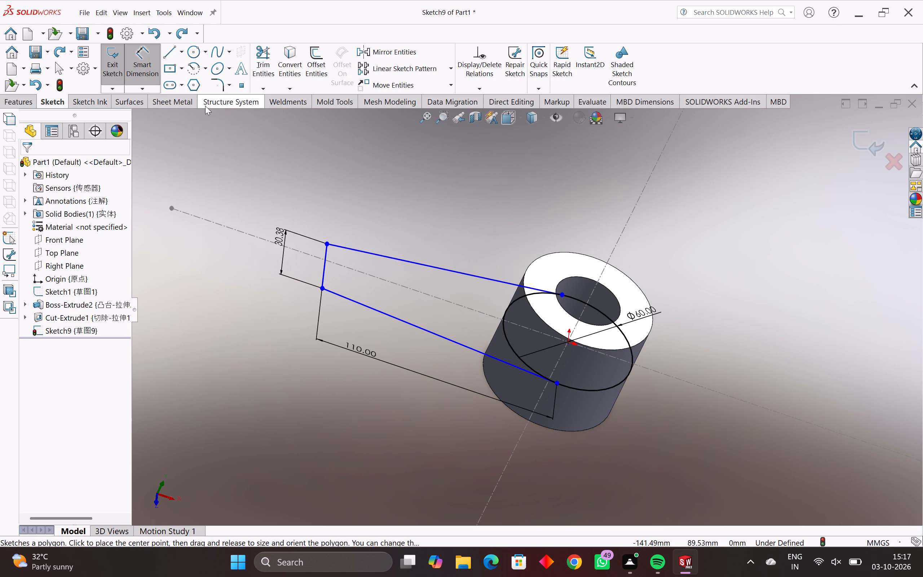
{"action": "left_click", "coordinate": [448, 269]}
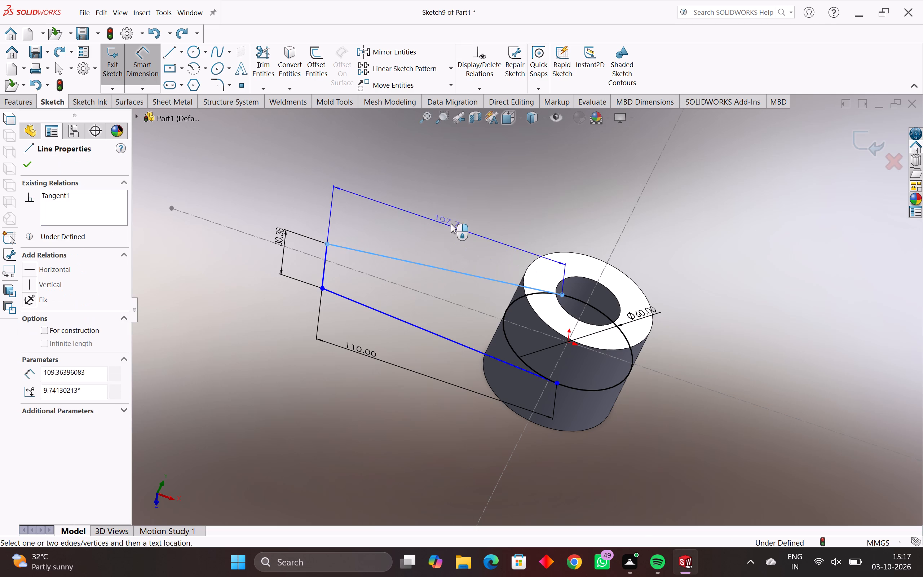
{"action": "left_click", "coordinate": [456, 216]}
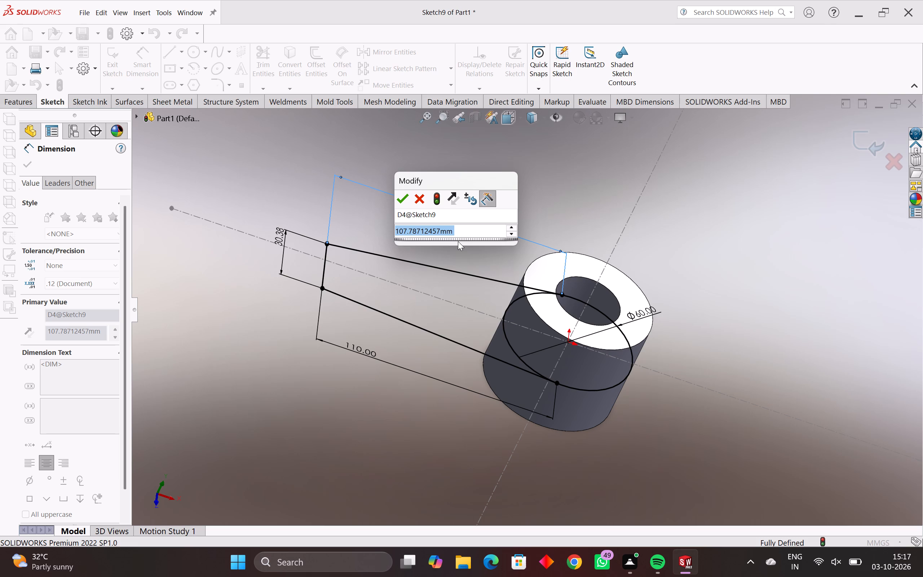
{"action": "type", "text": "97.5"}
{"action": "key", "text": "Return"}
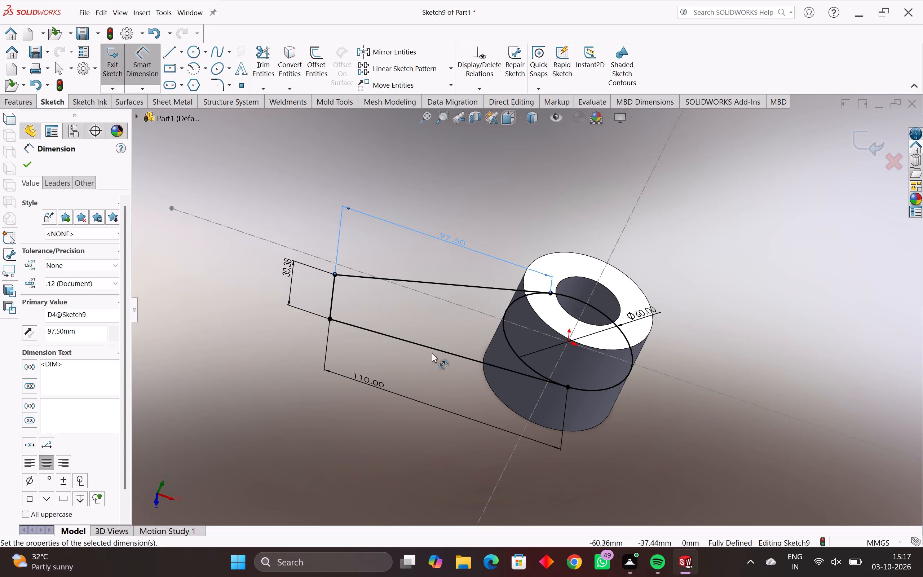
{"action": "key", "text": "Escape"}
{"action": "key", "text": "Escape"}
Delete the 110 mm horizontal dimension of the lower inclined line.
{"action": "left_click_drag", "start_coordinate": [423, 393], "coordinate": [411, 404]}
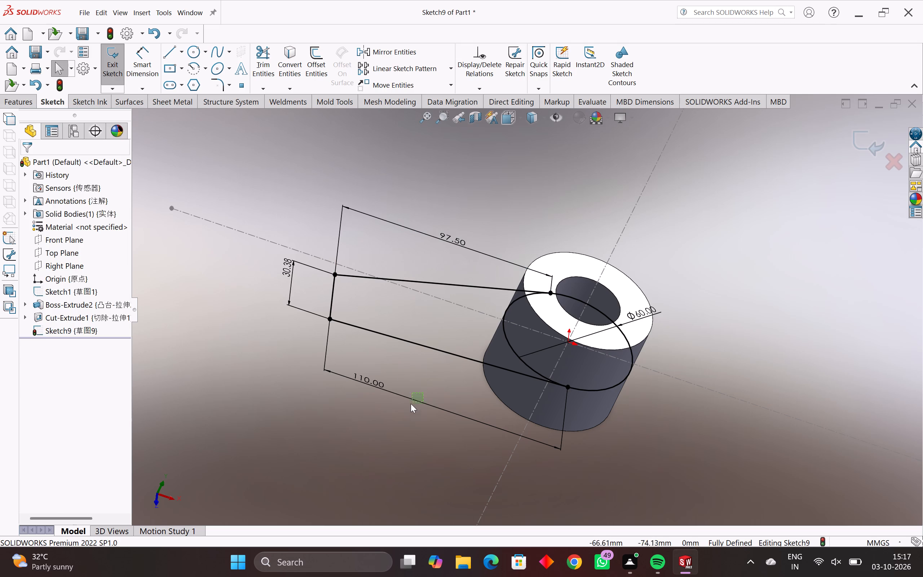
{"action": "left_click_drag", "start_coordinate": [411, 404], "coordinate": [407, 407]}
{"action": "key", "text": "Delete"}
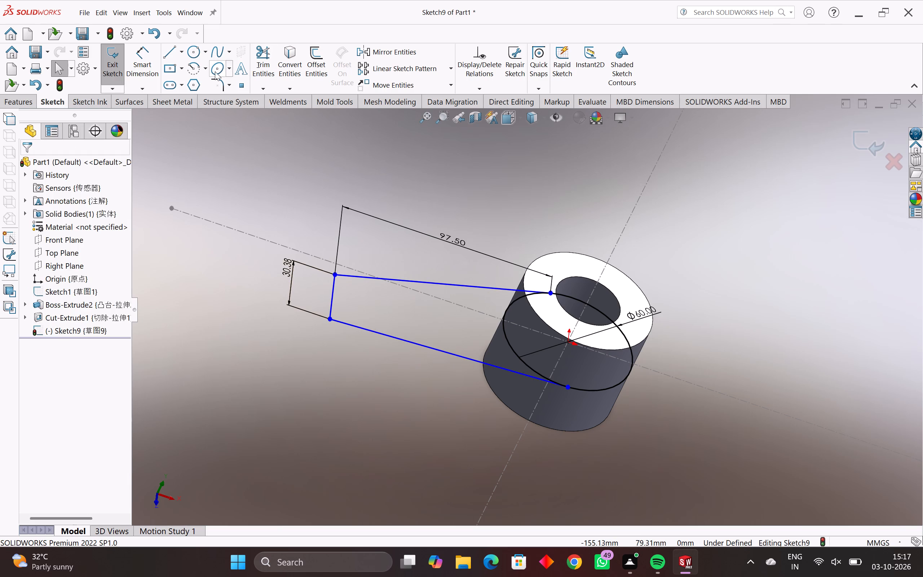
Dimension the lower inclined line's horizontal length to 97.5 mm.
{"action": "left_click", "coordinate": [146, 57]}
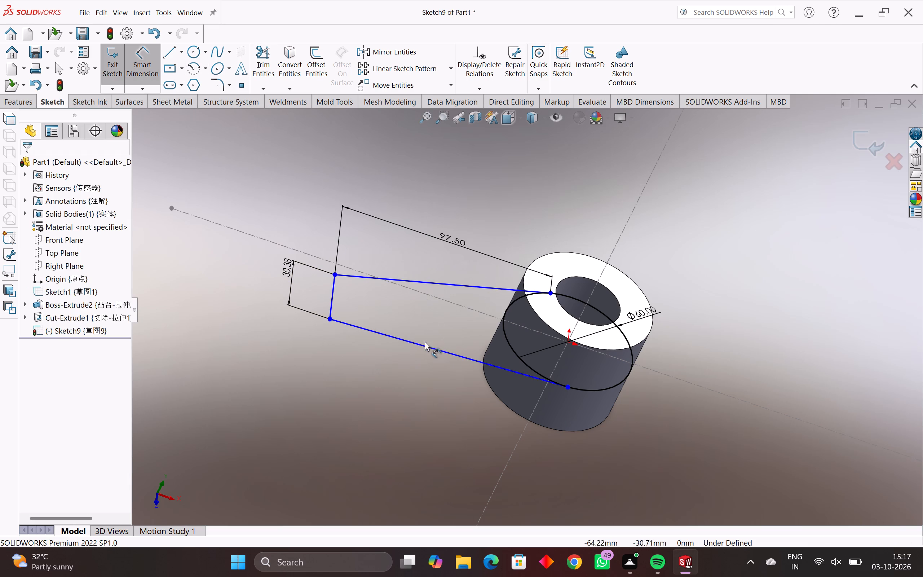
{"action": "left_click", "coordinate": [427, 348]}
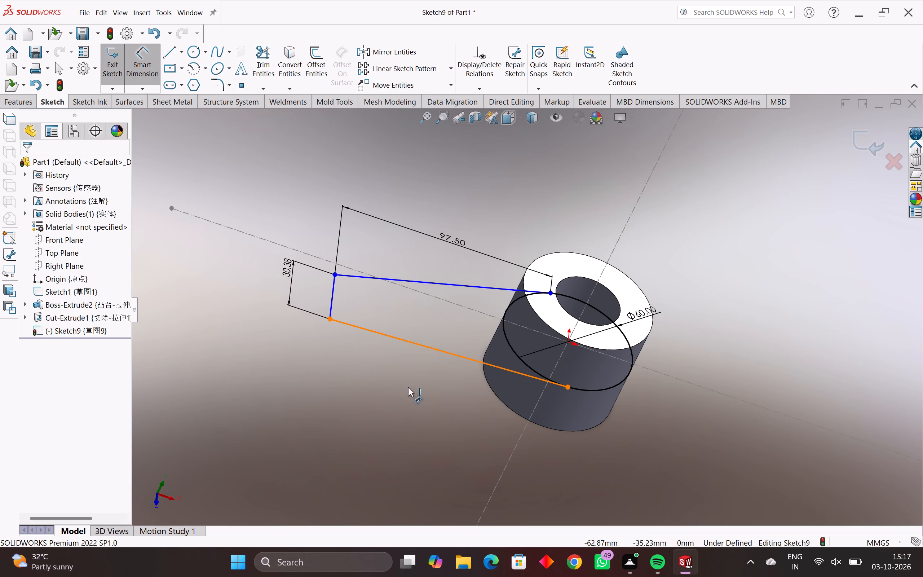
{"action": "left_click", "coordinate": [402, 401]}
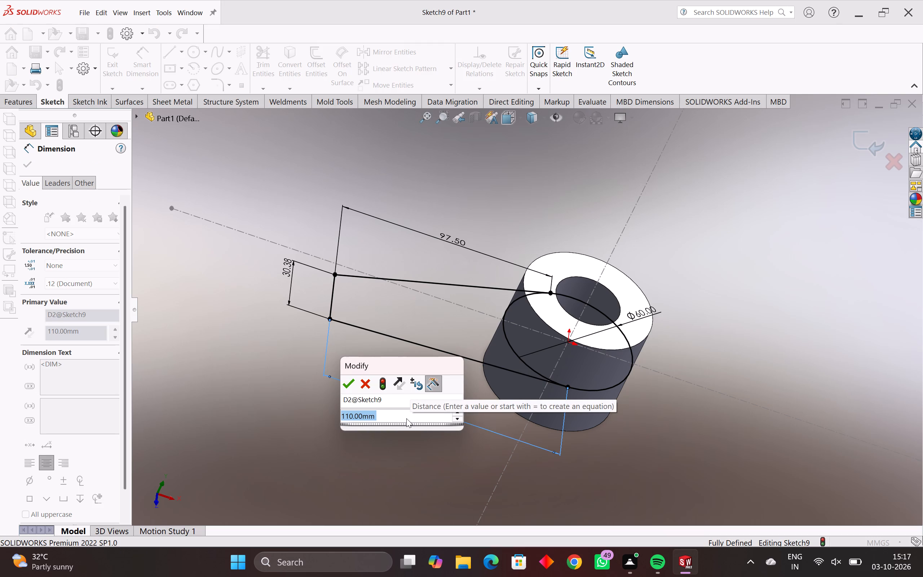
{"action": "type", "text": "97.5"}
{"action": "key", "text": "Return"}
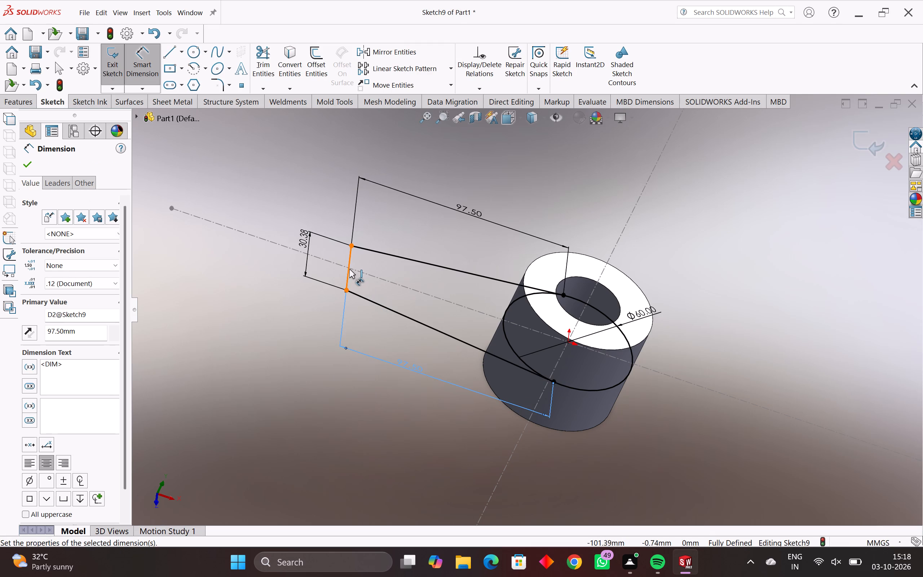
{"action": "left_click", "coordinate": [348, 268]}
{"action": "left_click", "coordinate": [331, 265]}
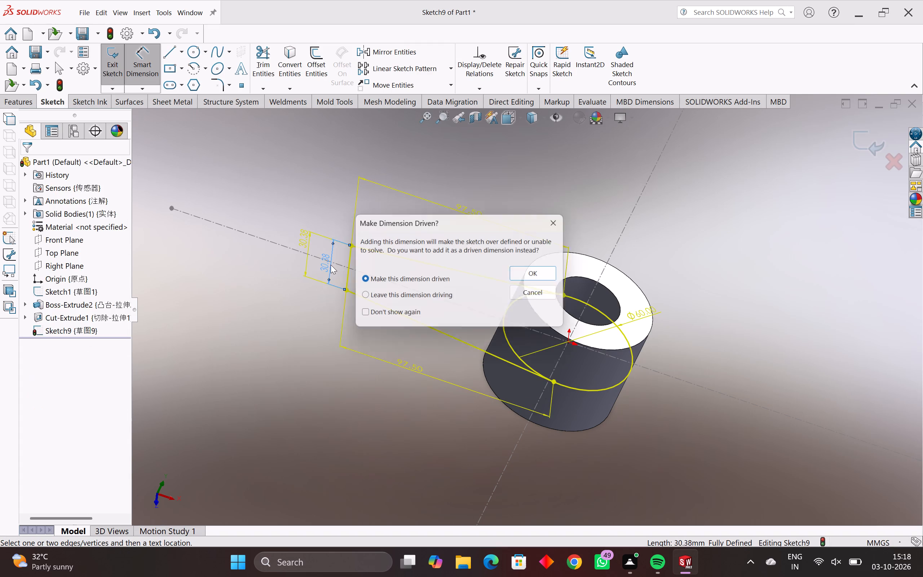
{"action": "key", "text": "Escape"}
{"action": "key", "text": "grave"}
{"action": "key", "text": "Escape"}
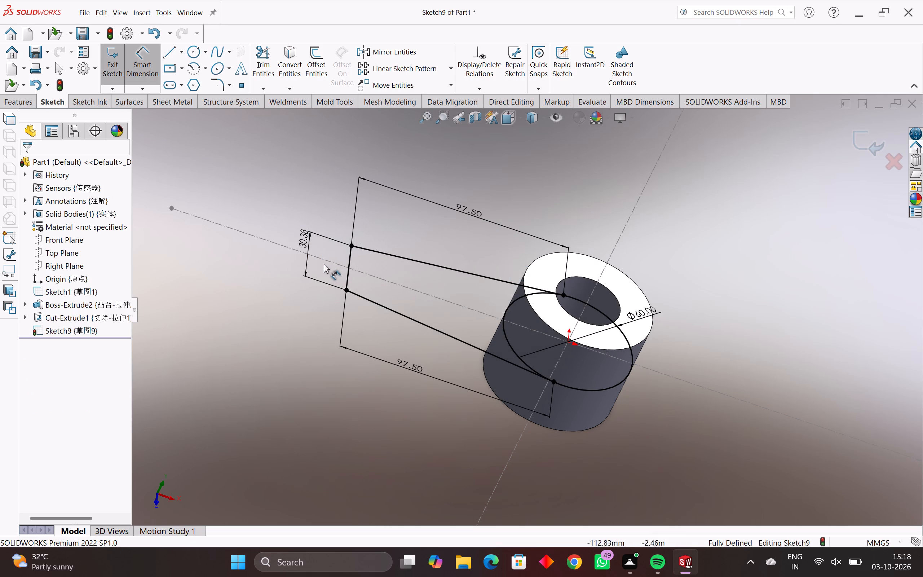
Replace the arm's short end line dimension with a new 30 mm length dimension.
{"action": "left_click", "coordinate": [307, 260]}
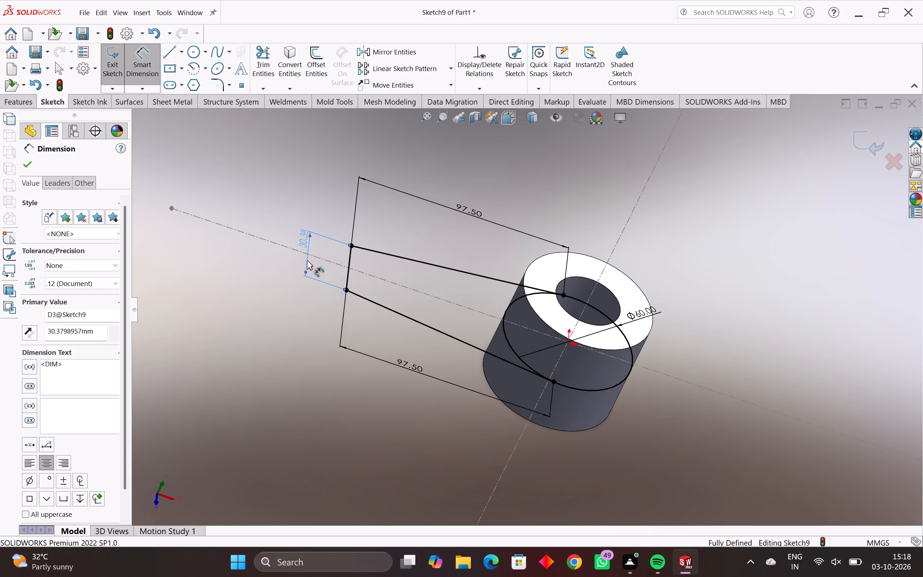
{"action": "key", "text": "Delete"}
{"action": "left_click", "coordinate": [349, 271]}
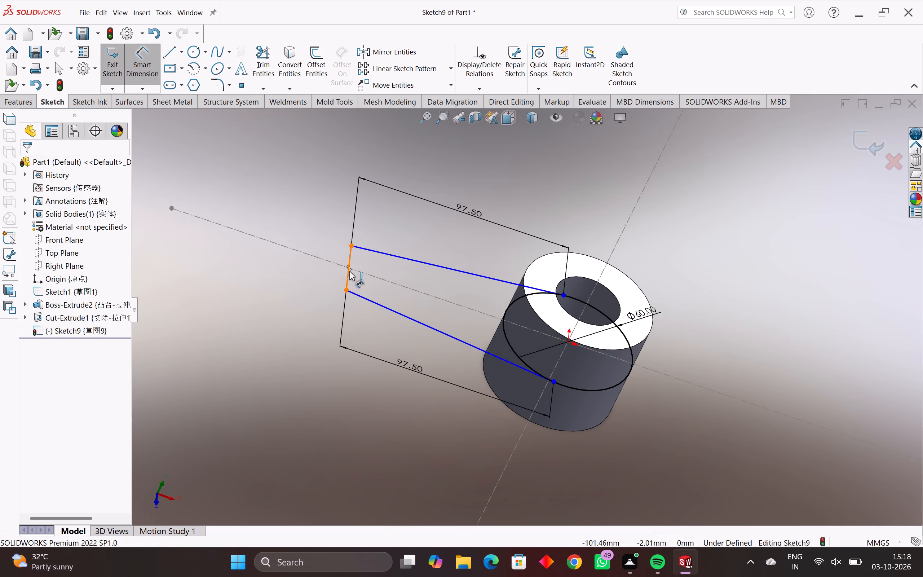
{"action": "left_click", "coordinate": [326, 263]}
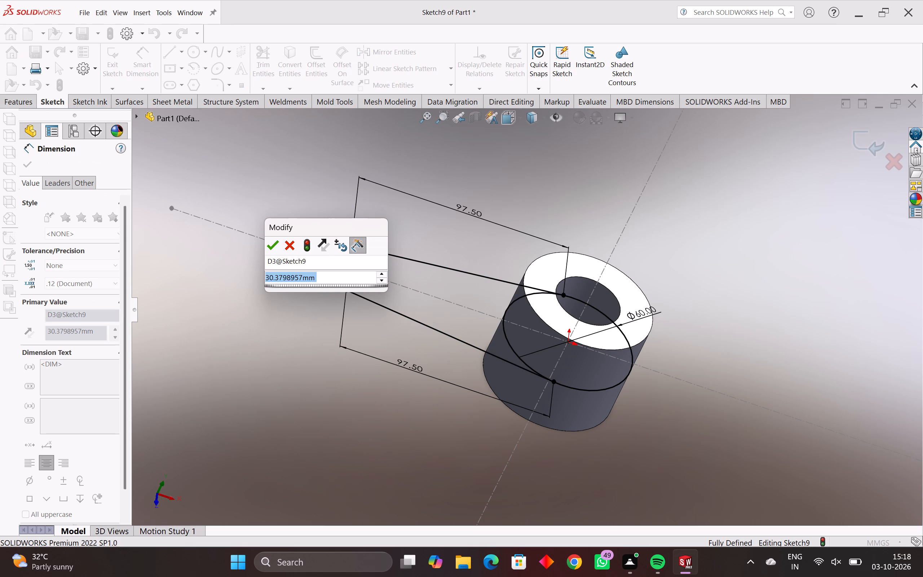
{"action": "type", "text": "30"}
{"action": "key", "text": "Return"}
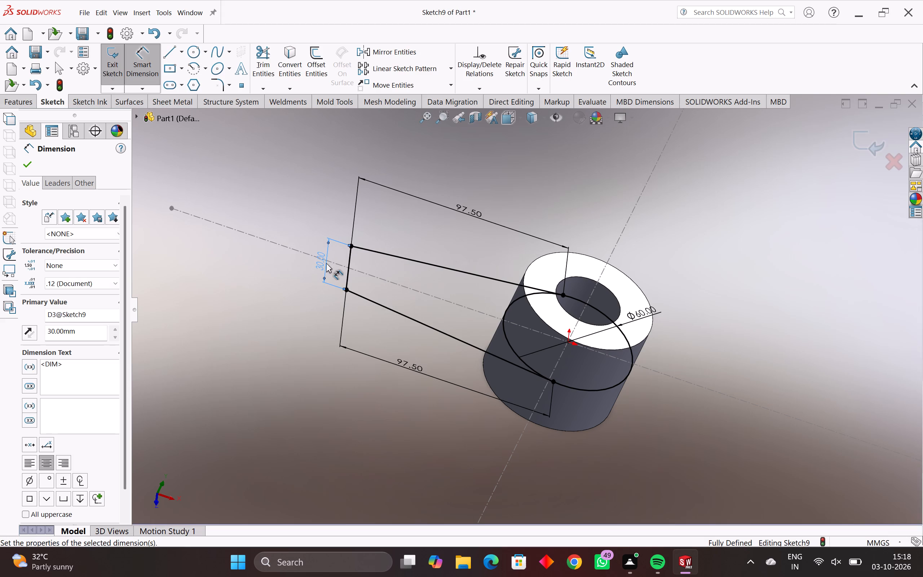
{"action": "scroll", "coordinate": [394, 294], "scroll_direction": "down", "scroll_amount": 1}
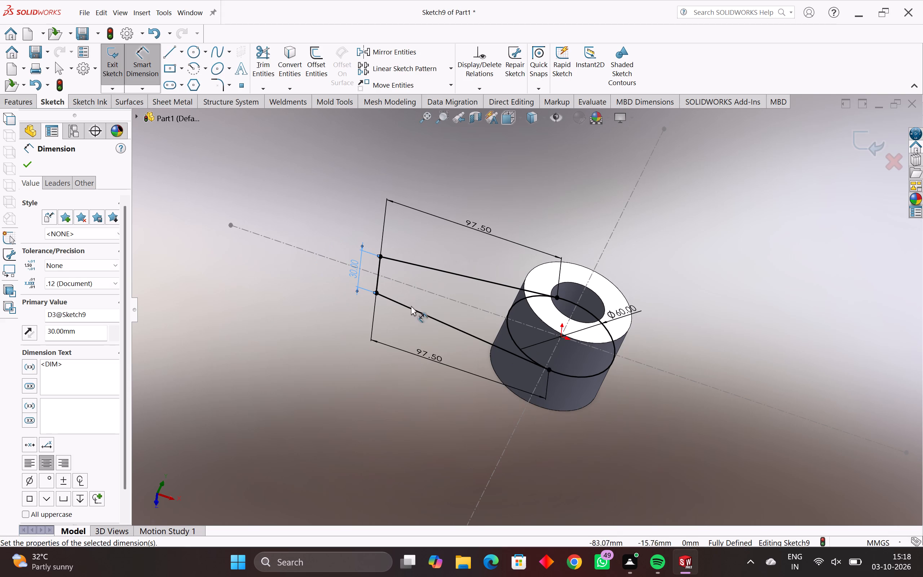
{"action": "scroll", "coordinate": [459, 330], "scroll_direction": "up", "scroll_amount": 2}
{"action": "scroll", "coordinate": [459, 330], "scroll_direction": "down", "scroll_amount": 1}
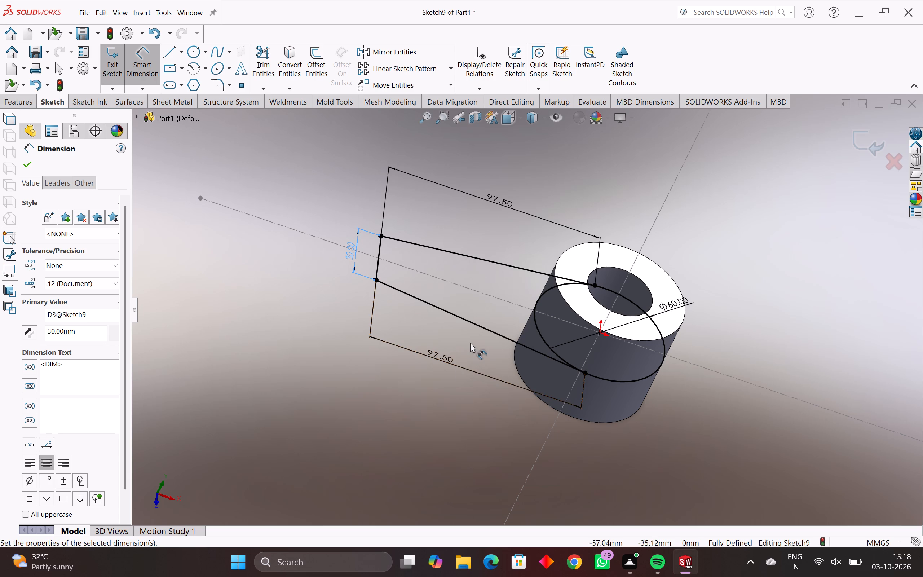
{"action": "middle_click_drag", "start_coordinate": [470, 343], "coordinate": [467, 325]}
{"action": "key", "text": "Escape"}
{"action": "key", "text": "Escape"}
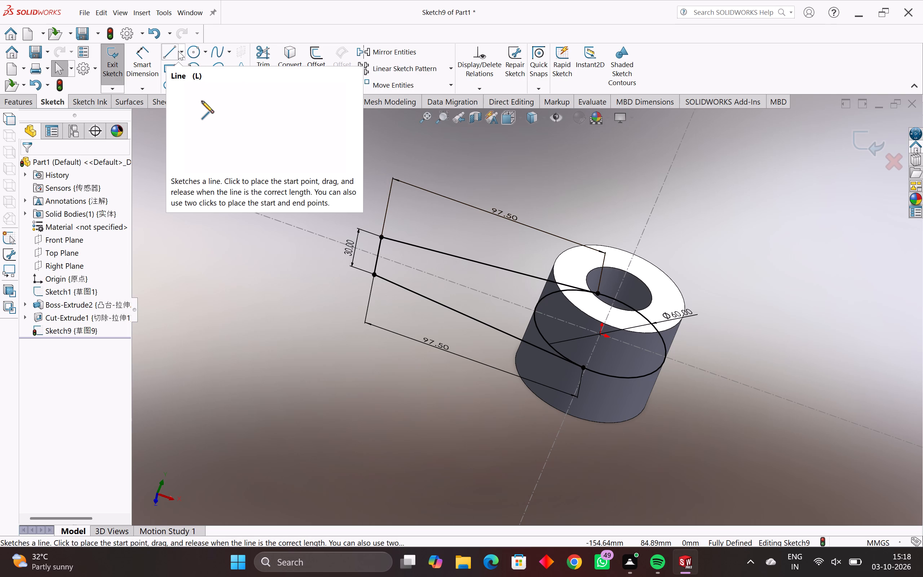
Trim away the 60 mm circle's arc on the side facing away from the arm and exit the sketch.
{"action": "left_click", "coordinate": [268, 50]}
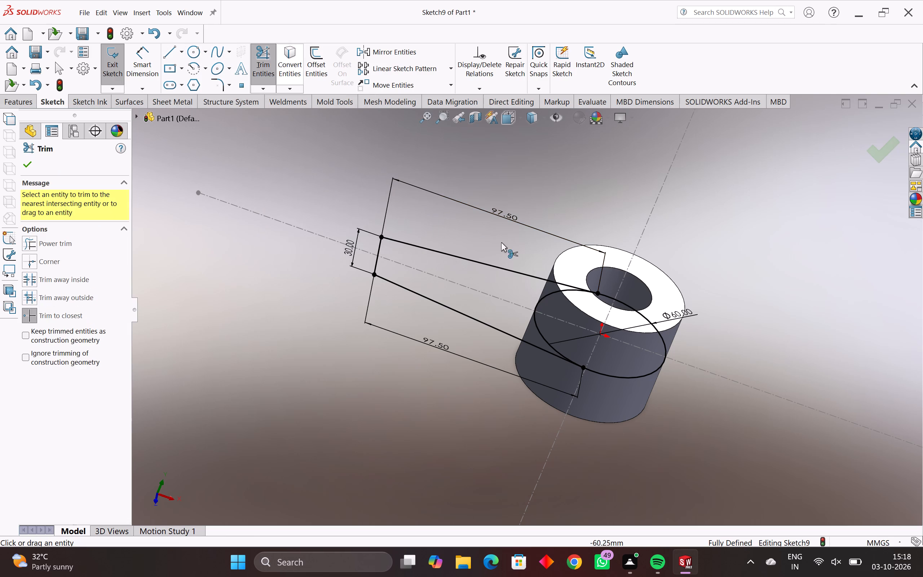
{"action": "left_click", "coordinate": [626, 378]}
{"action": "middle_click_drag", "start_coordinate": [587, 388], "coordinate": [538, 391]}
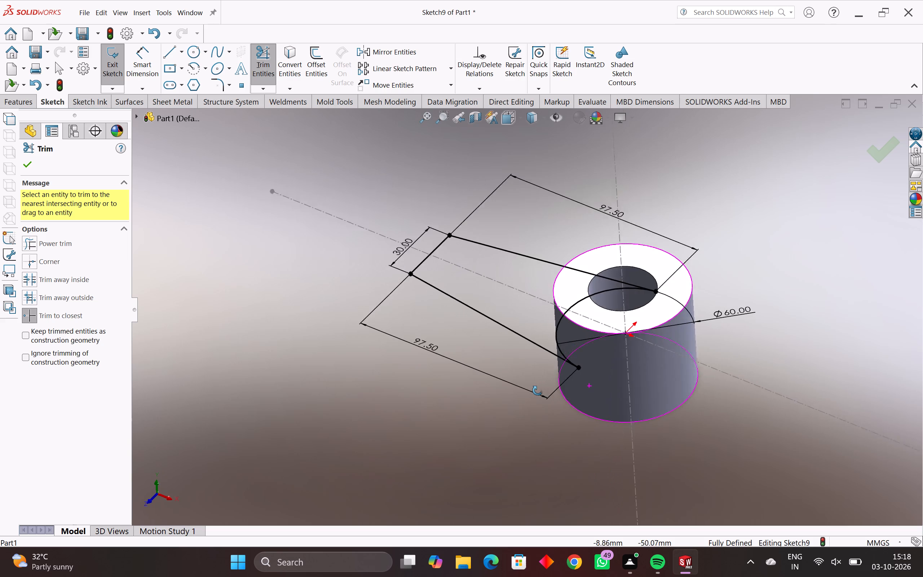
{"action": "middle_click_drag", "start_coordinate": [538, 391], "coordinate": [590, 384]}
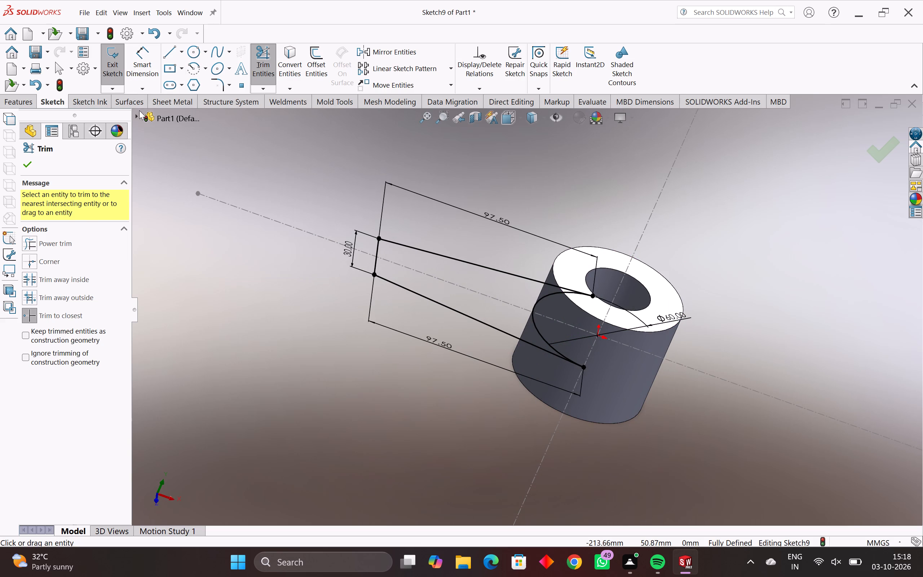
{"action": "left_click", "coordinate": [23, 162]}
{"action": "left_click", "coordinate": [109, 58]}
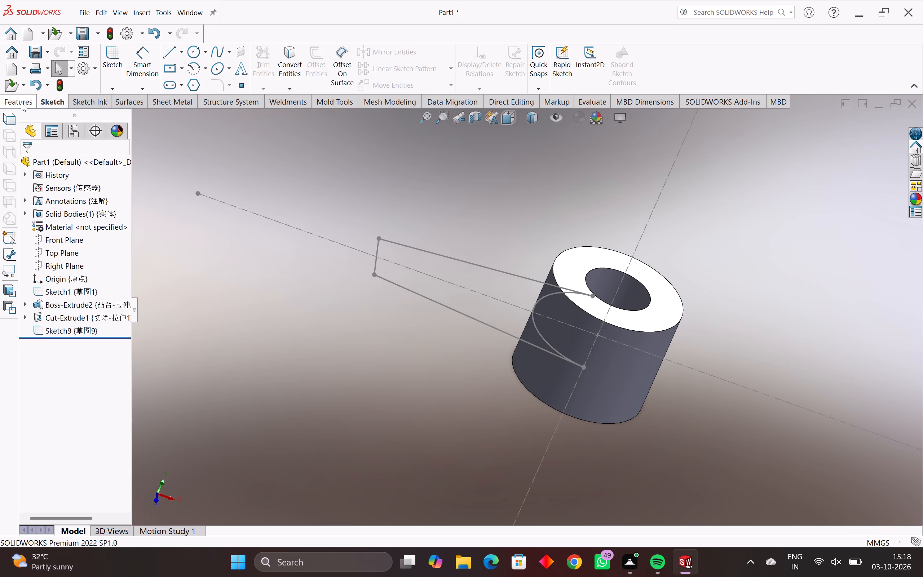
Extrude the tapered arm profile 10 mm with the Mid Plane end condition, merged with the cylinder.
{"action": "left_click", "coordinate": [21, 102]}
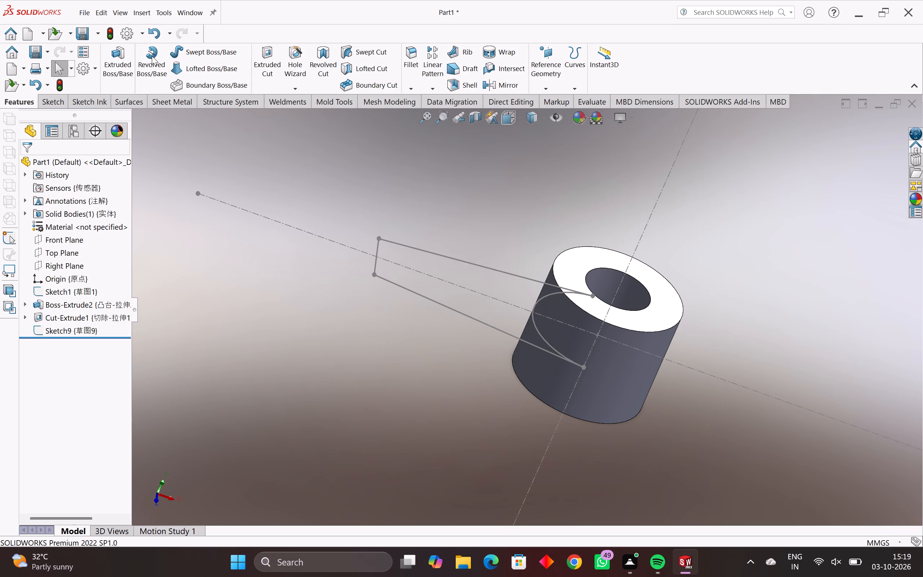
{"action": "left_click", "coordinate": [125, 60]}
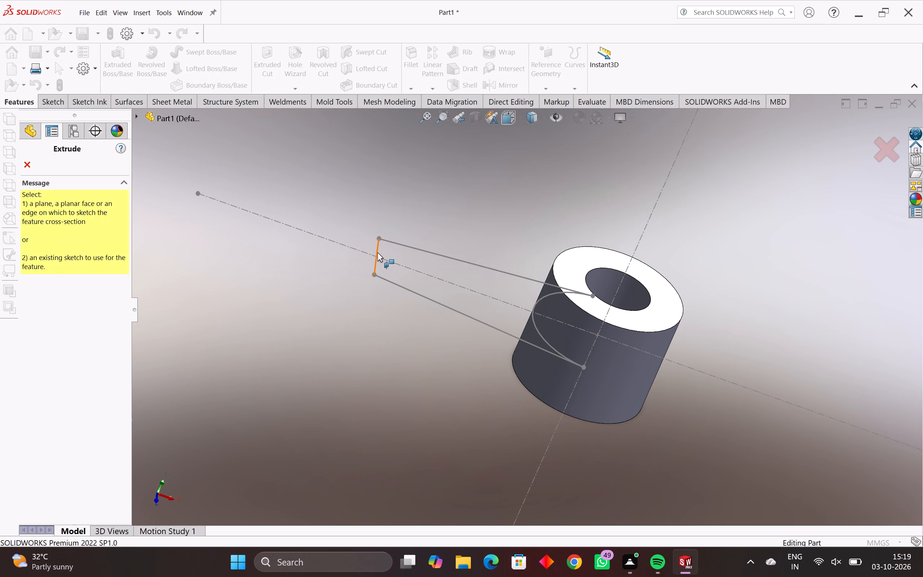
{"action": "left_click", "coordinate": [377, 252]}
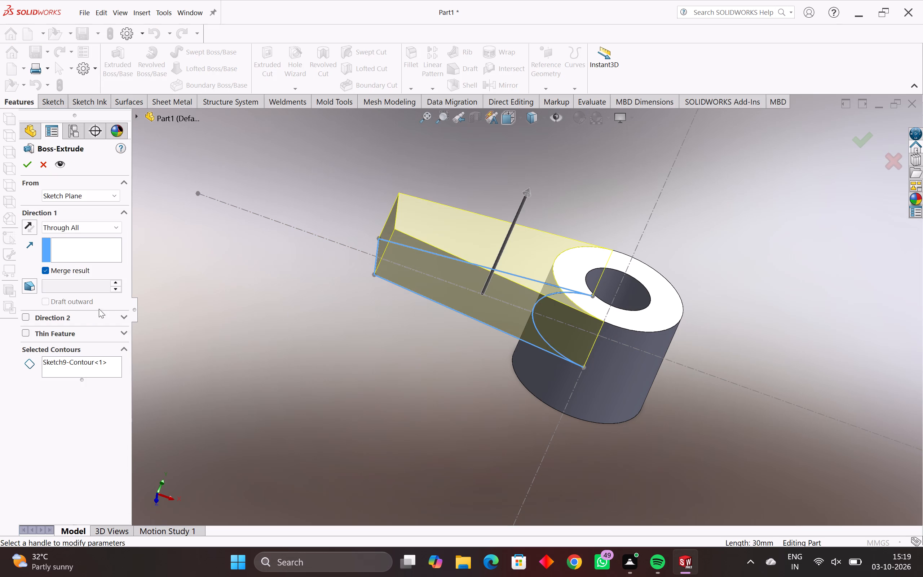
{"action": "left_click", "coordinate": [95, 226]}
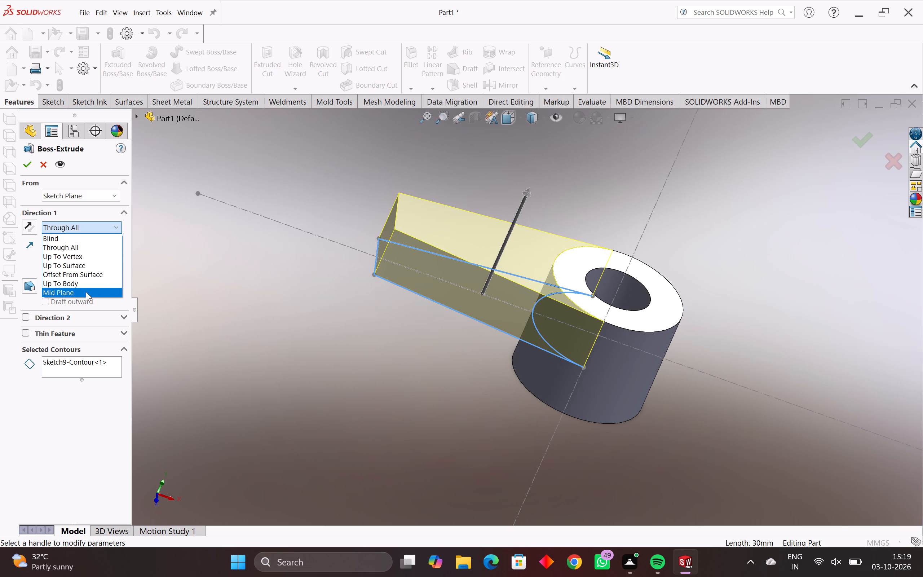
{"action": "left_click", "coordinate": [86, 292]}
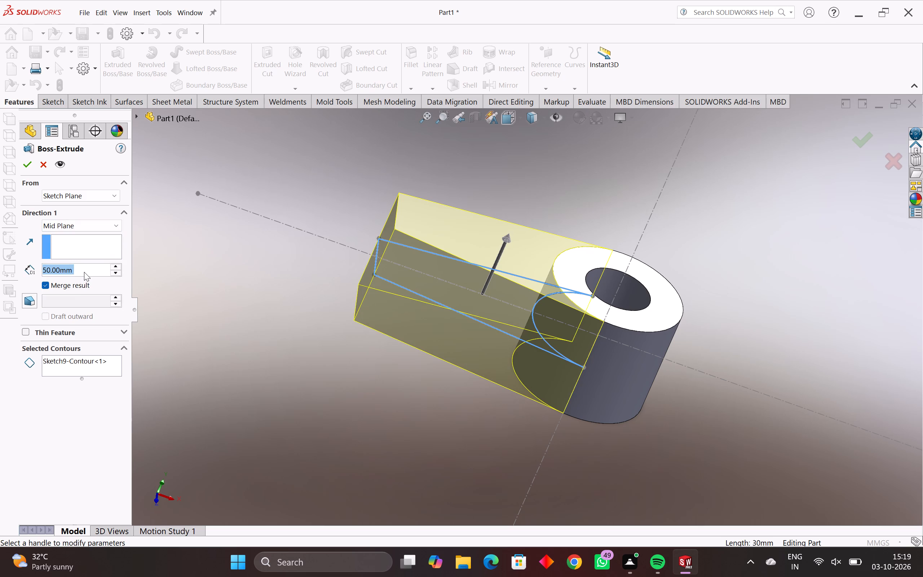
{"action": "type", "text": "10"}
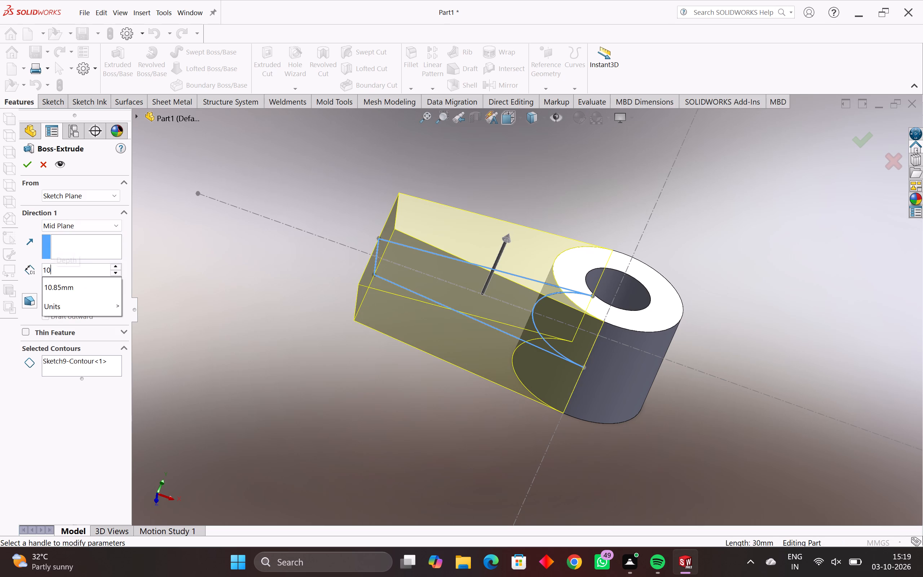
{"action": "key", "text": "Return"}
{"action": "middle_click_drag", "start_coordinate": [216, 342], "coordinate": [266, 351]}
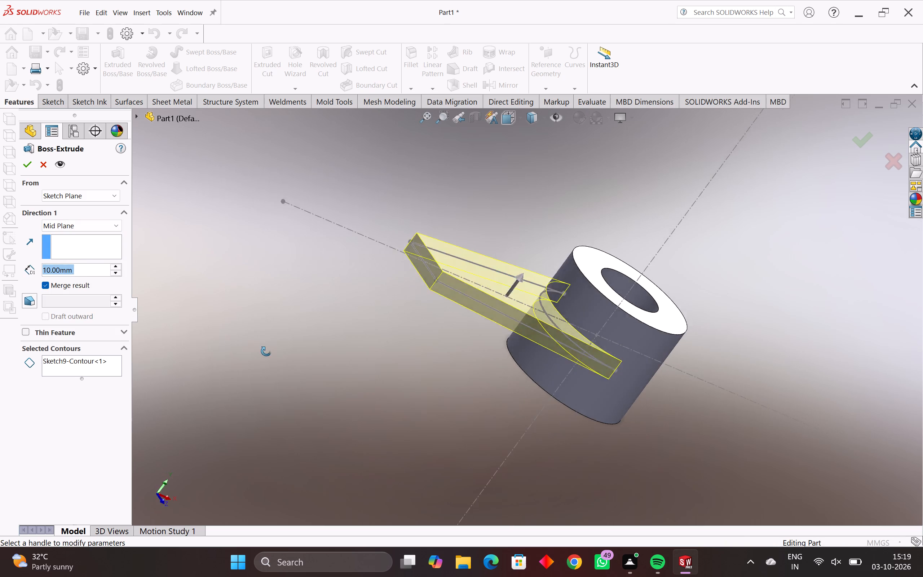
{"action": "middle_click_drag", "start_coordinate": [266, 351], "coordinate": [260, 394]}
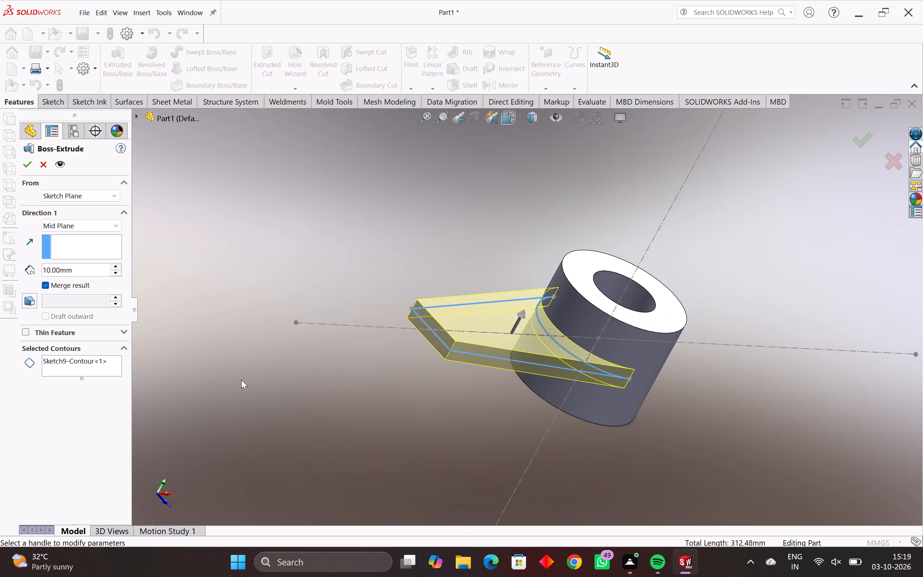
{"action": "key", "text": "Return"}
Examine the extruded arm and its junction with the bored cylinder from several angles.
{"action": "middle_click_drag", "start_coordinate": [364, 403], "coordinate": [425, 416]}
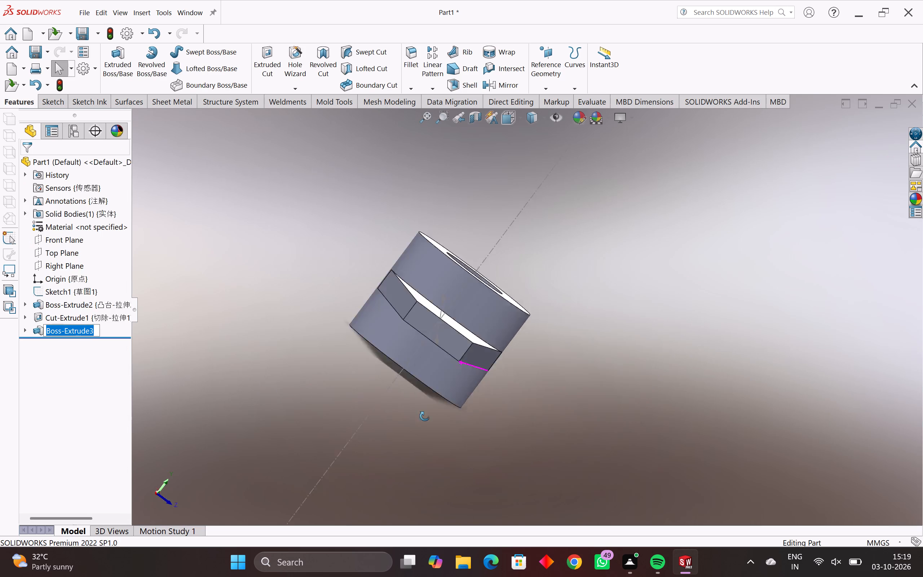
{"action": "middle_click_drag", "start_coordinate": [425, 416], "coordinate": [299, 407]}
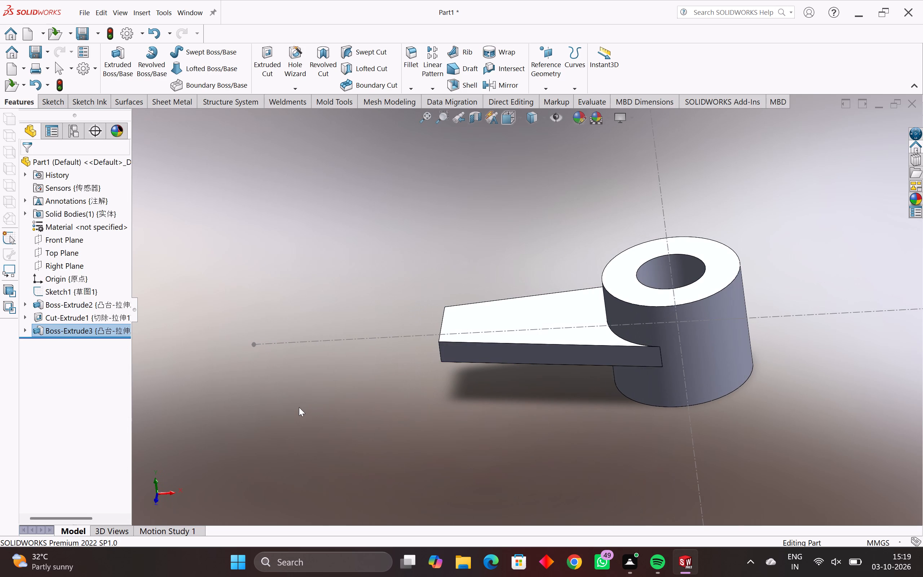
{"action": "scroll", "coordinate": [560, 375], "scroll_direction": "down", "scroll_amount": 1}
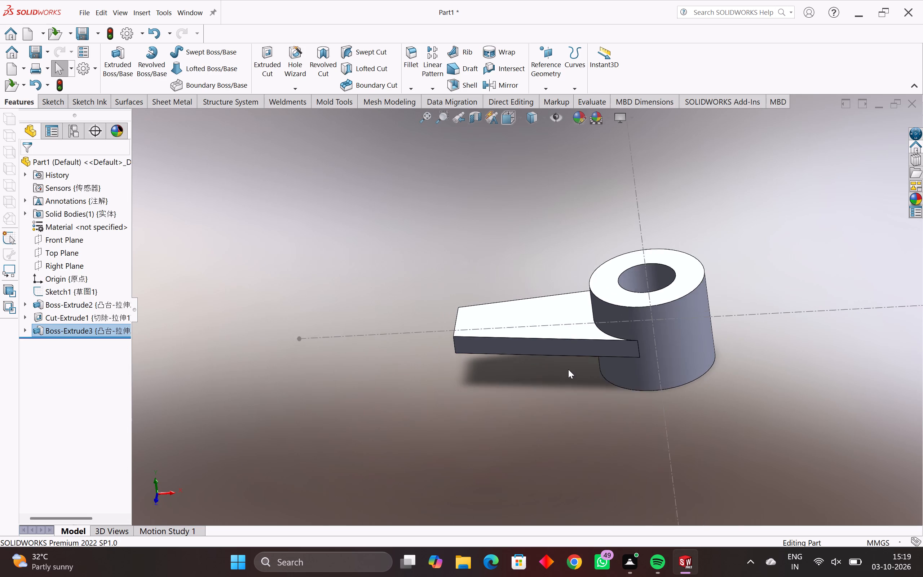
{"action": "scroll", "coordinate": [568, 369], "scroll_direction": "down", "scroll_amount": 1}
{"action": "middle_click_drag", "start_coordinate": [568, 369], "coordinate": [578, 397]}
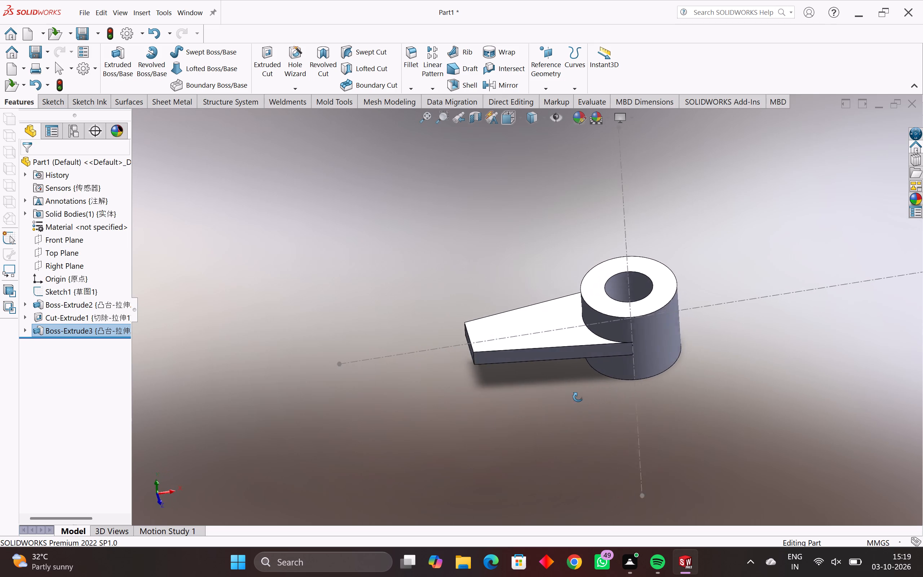
{"action": "middle_click_drag", "start_coordinate": [578, 397], "coordinate": [720, 400]}
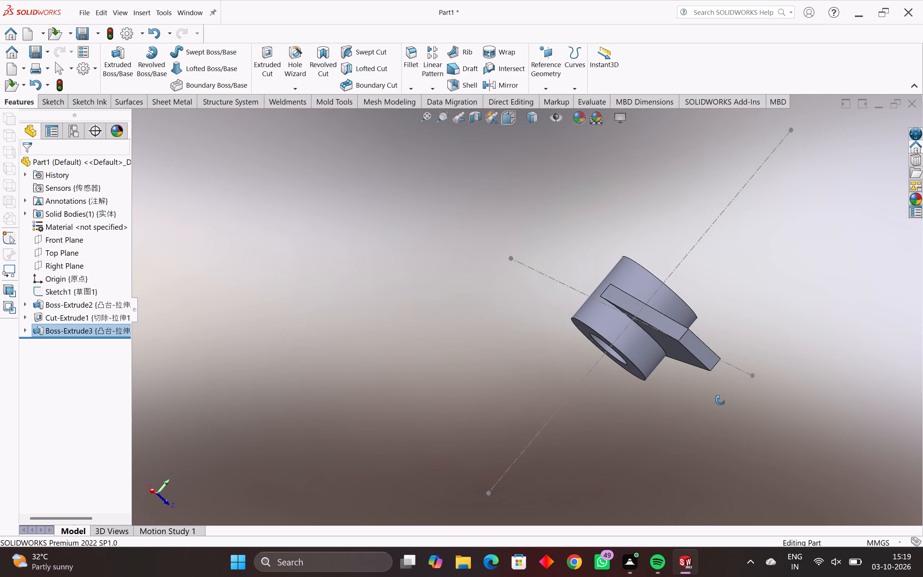
{"action": "middle_click_drag", "start_coordinate": [720, 400], "coordinate": [558, 355]}
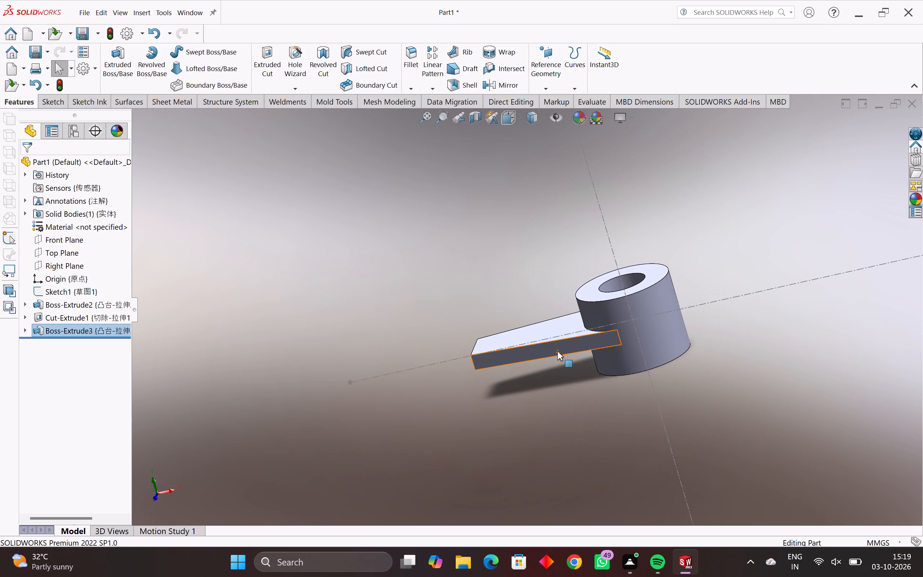
{"action": "middle_click_drag", "start_coordinate": [534, 386], "coordinate": [614, 387]}
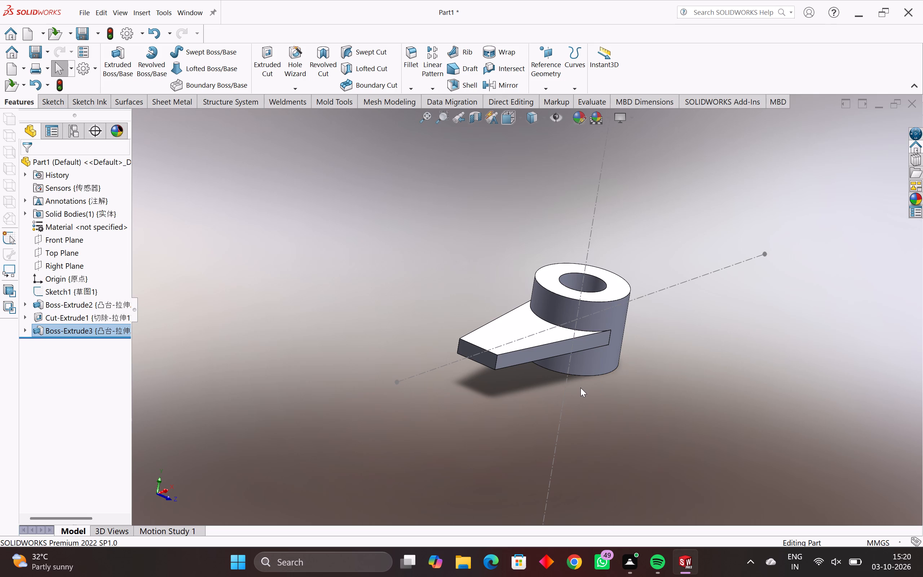
{"action": "middle_click_drag", "start_coordinate": [563, 389], "coordinate": [539, 388]}
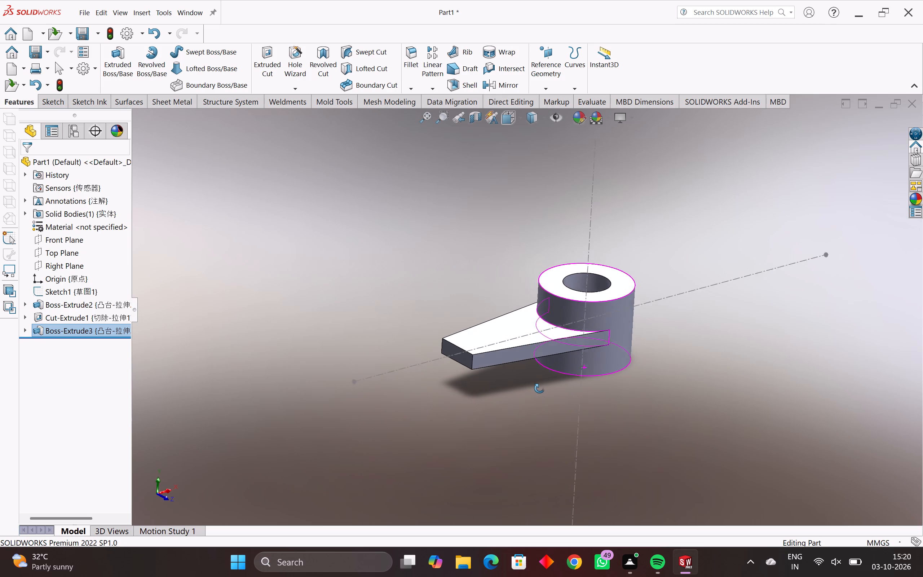
{"action": "middle_click_drag", "start_coordinate": [539, 388], "coordinate": [526, 388]}
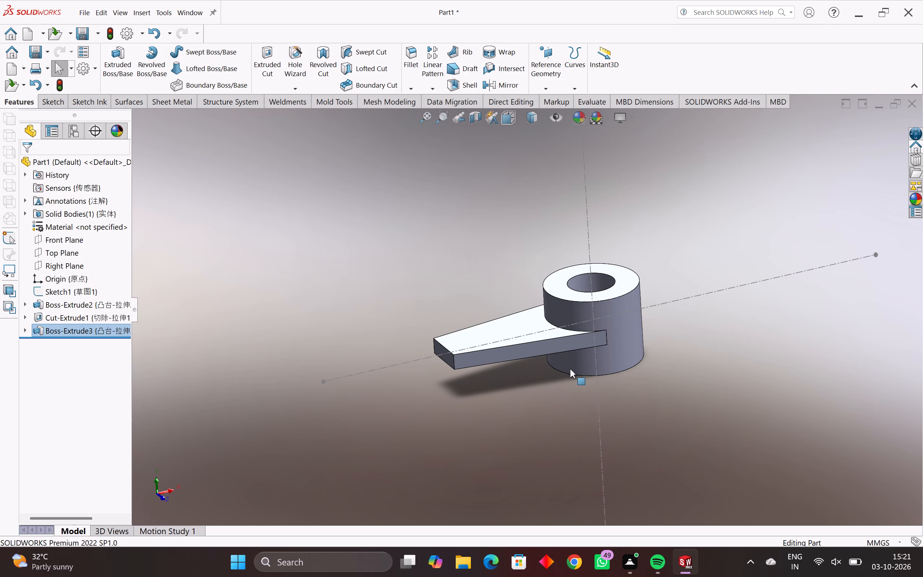
{"action": "middle_click_drag", "start_coordinate": [577, 362], "coordinate": [577, 415]}
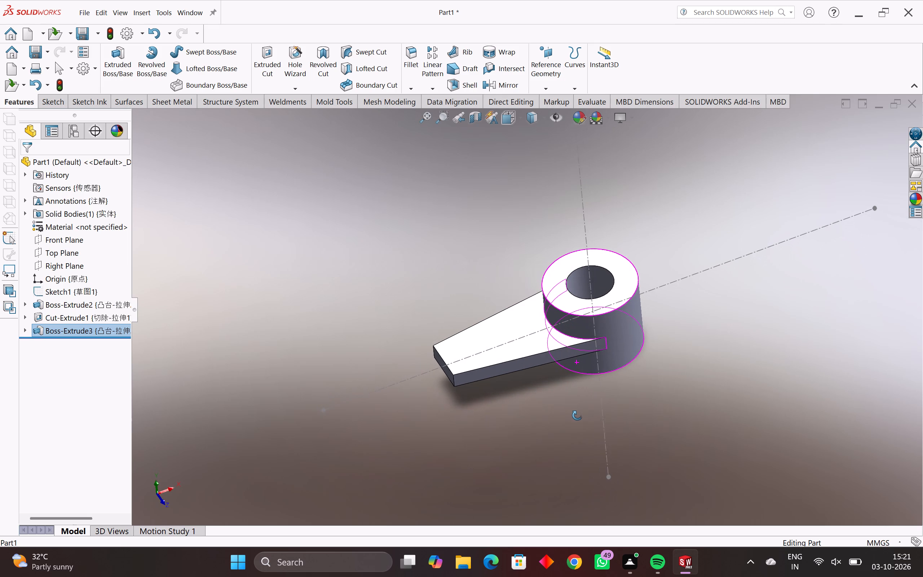
{"action": "middle_click_drag", "start_coordinate": [577, 415], "coordinate": [579, 415]}
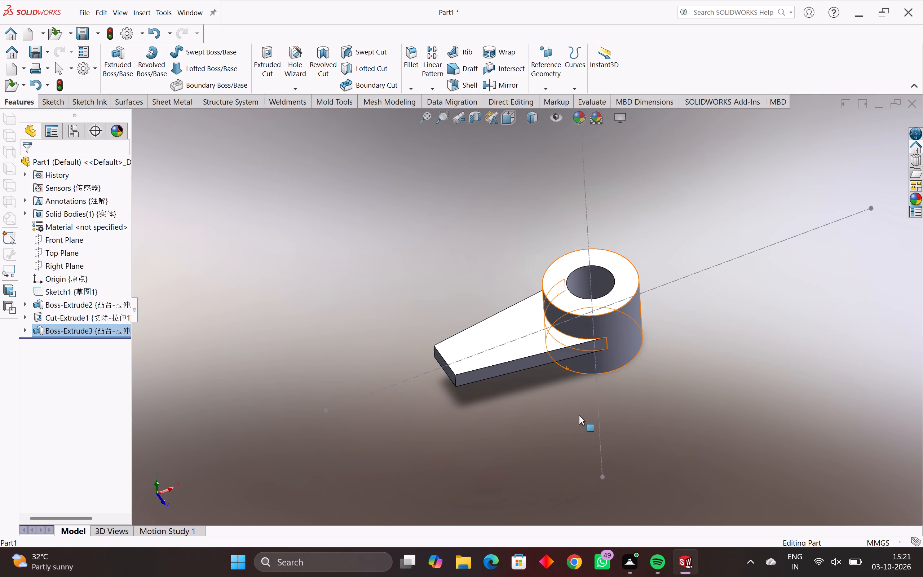
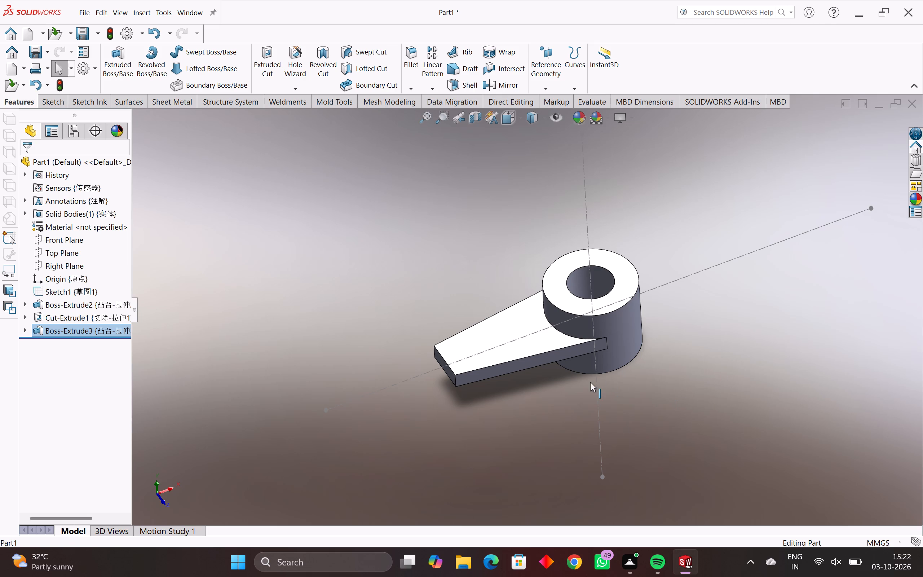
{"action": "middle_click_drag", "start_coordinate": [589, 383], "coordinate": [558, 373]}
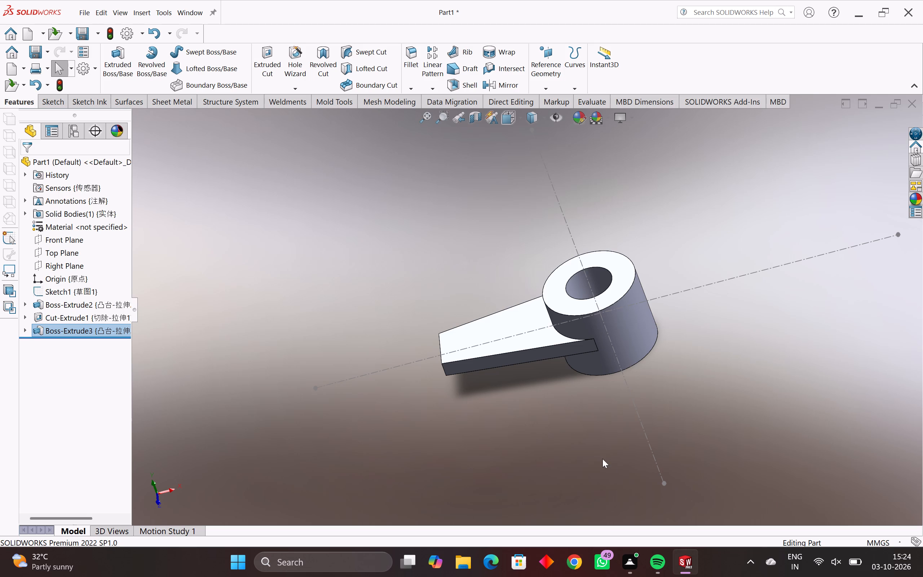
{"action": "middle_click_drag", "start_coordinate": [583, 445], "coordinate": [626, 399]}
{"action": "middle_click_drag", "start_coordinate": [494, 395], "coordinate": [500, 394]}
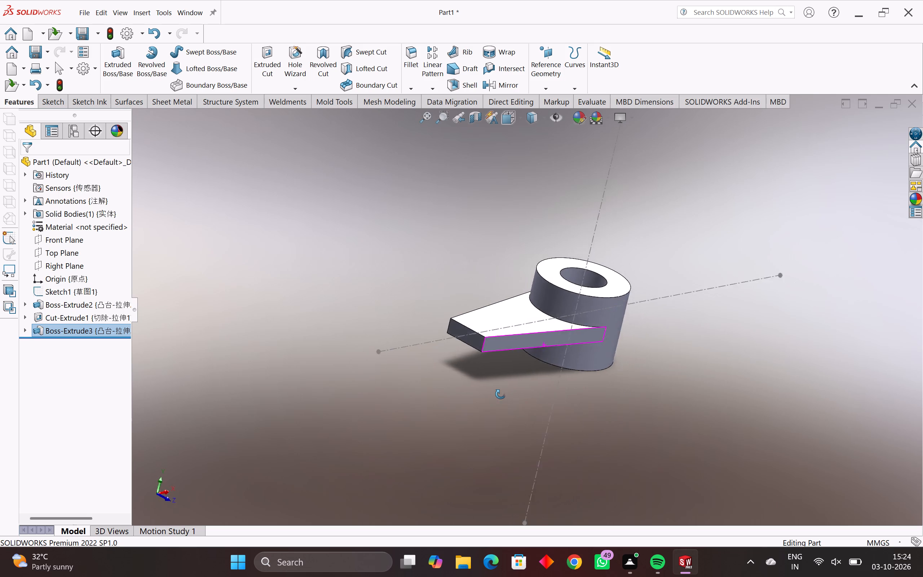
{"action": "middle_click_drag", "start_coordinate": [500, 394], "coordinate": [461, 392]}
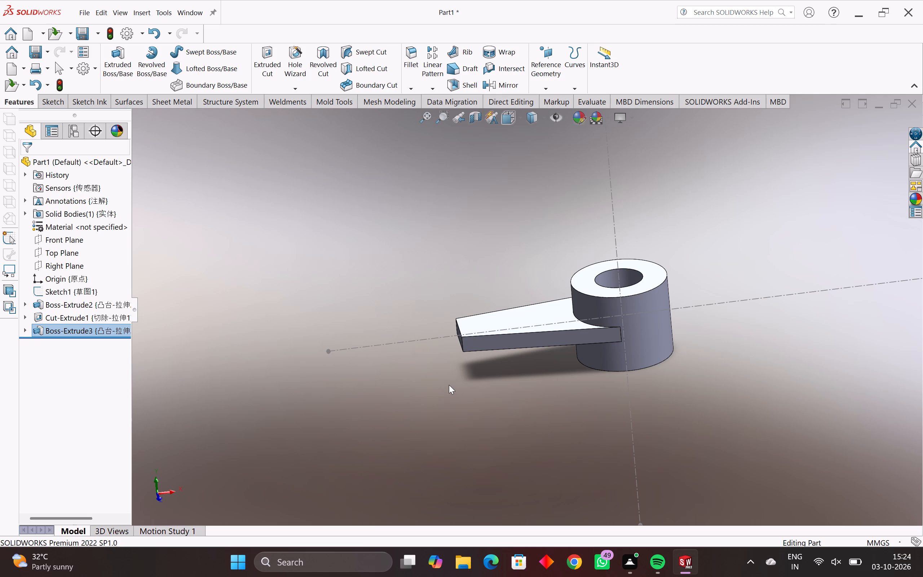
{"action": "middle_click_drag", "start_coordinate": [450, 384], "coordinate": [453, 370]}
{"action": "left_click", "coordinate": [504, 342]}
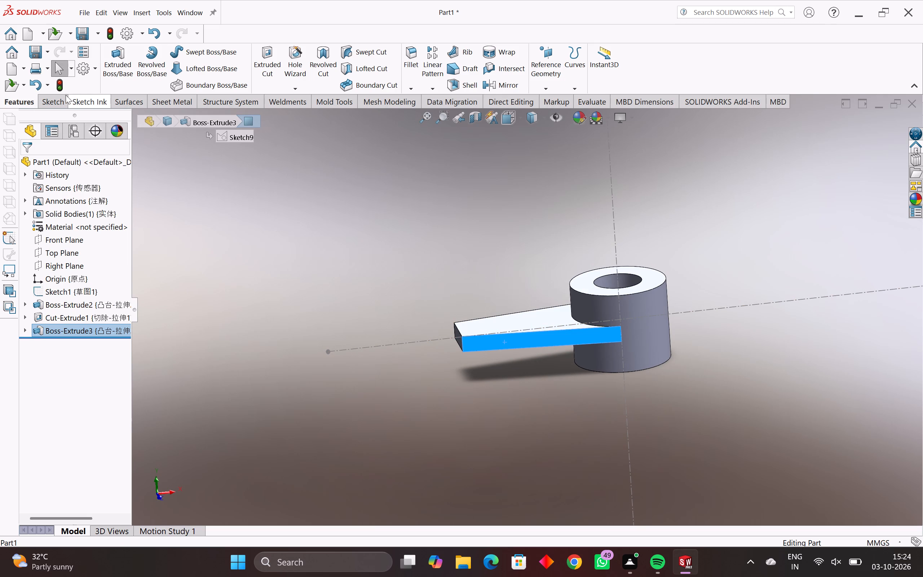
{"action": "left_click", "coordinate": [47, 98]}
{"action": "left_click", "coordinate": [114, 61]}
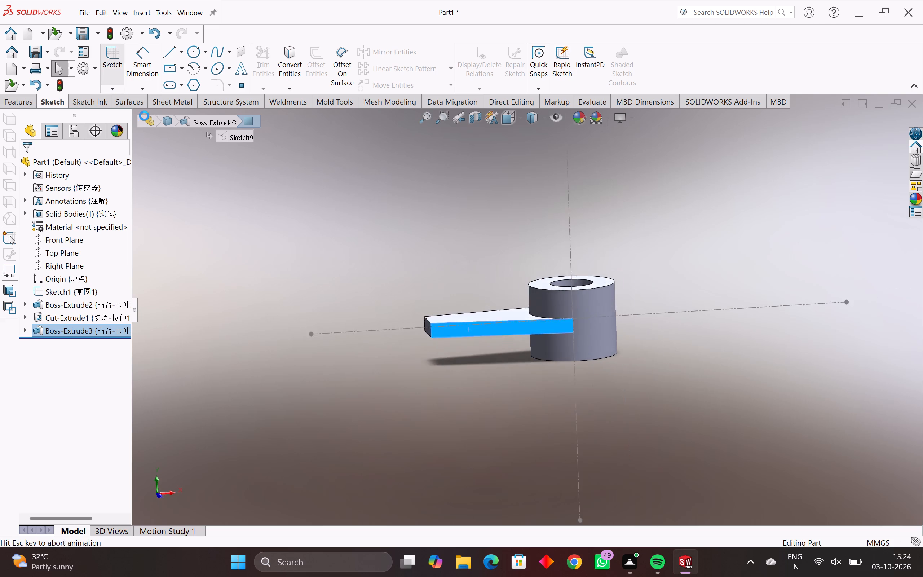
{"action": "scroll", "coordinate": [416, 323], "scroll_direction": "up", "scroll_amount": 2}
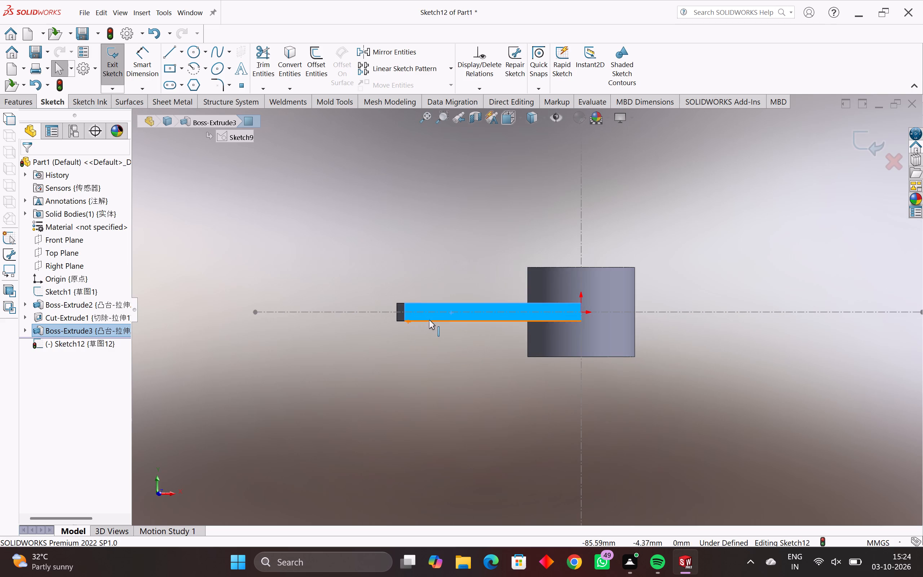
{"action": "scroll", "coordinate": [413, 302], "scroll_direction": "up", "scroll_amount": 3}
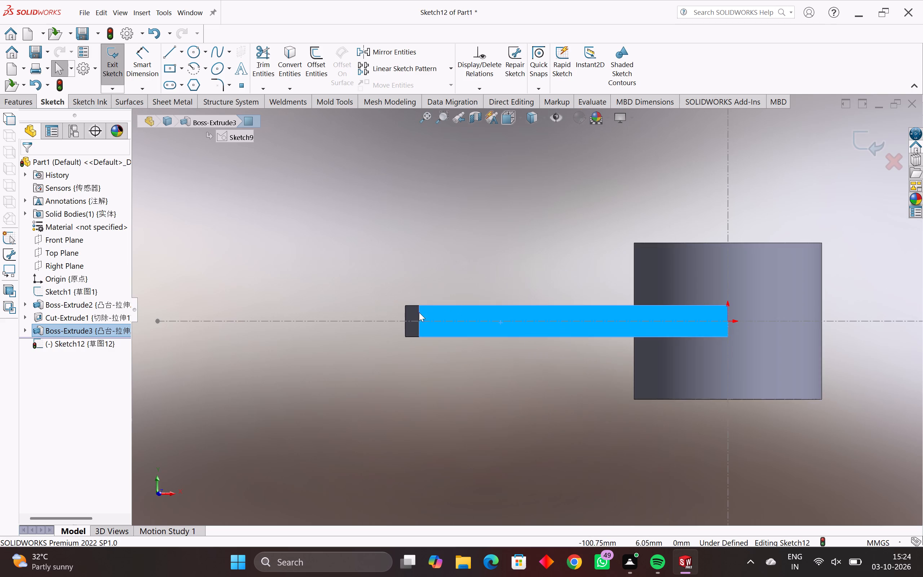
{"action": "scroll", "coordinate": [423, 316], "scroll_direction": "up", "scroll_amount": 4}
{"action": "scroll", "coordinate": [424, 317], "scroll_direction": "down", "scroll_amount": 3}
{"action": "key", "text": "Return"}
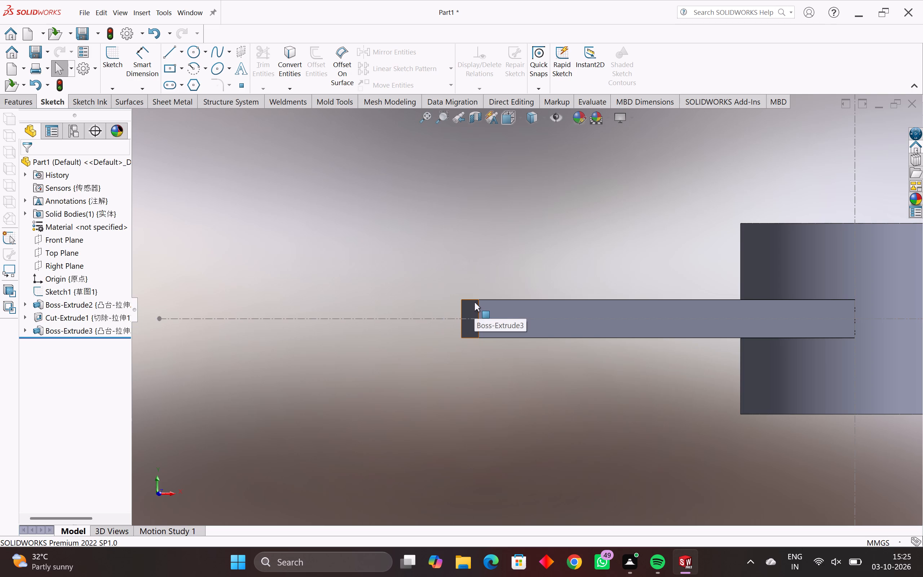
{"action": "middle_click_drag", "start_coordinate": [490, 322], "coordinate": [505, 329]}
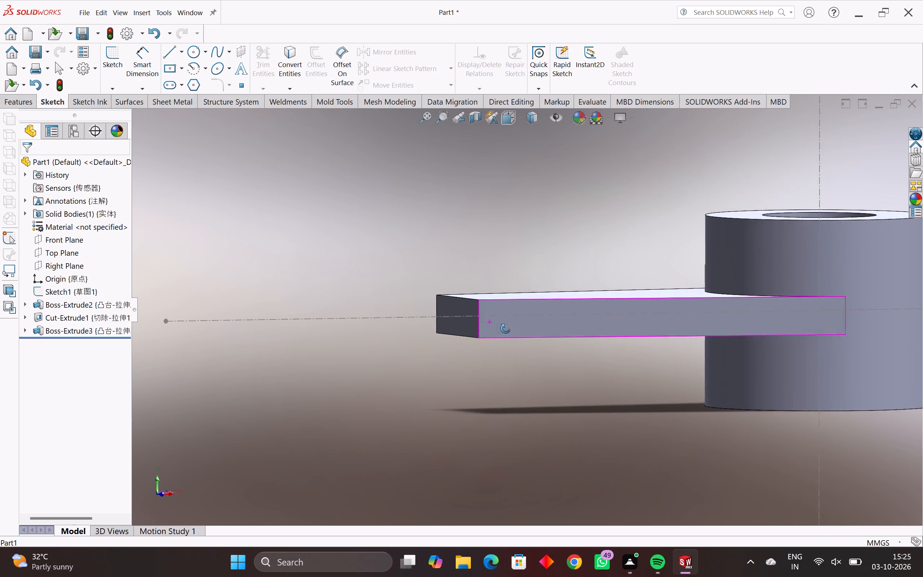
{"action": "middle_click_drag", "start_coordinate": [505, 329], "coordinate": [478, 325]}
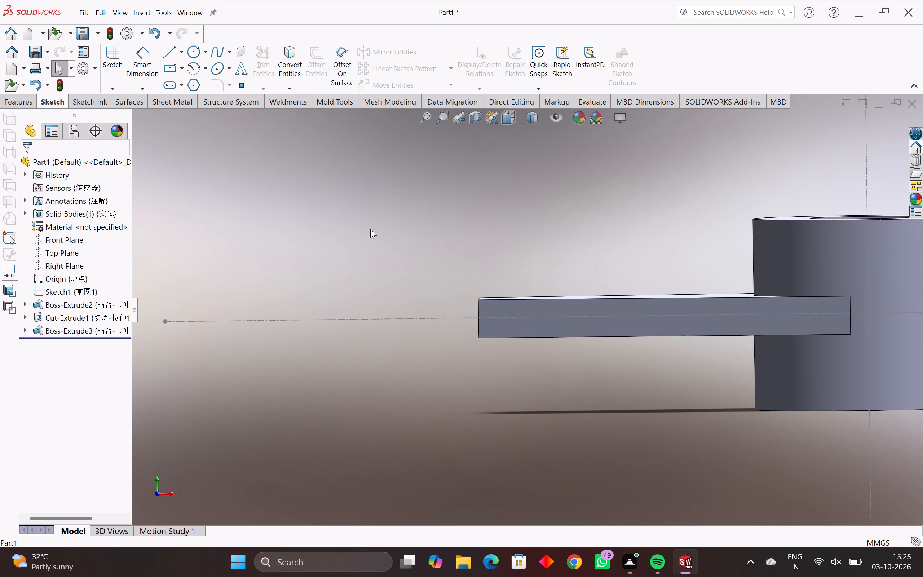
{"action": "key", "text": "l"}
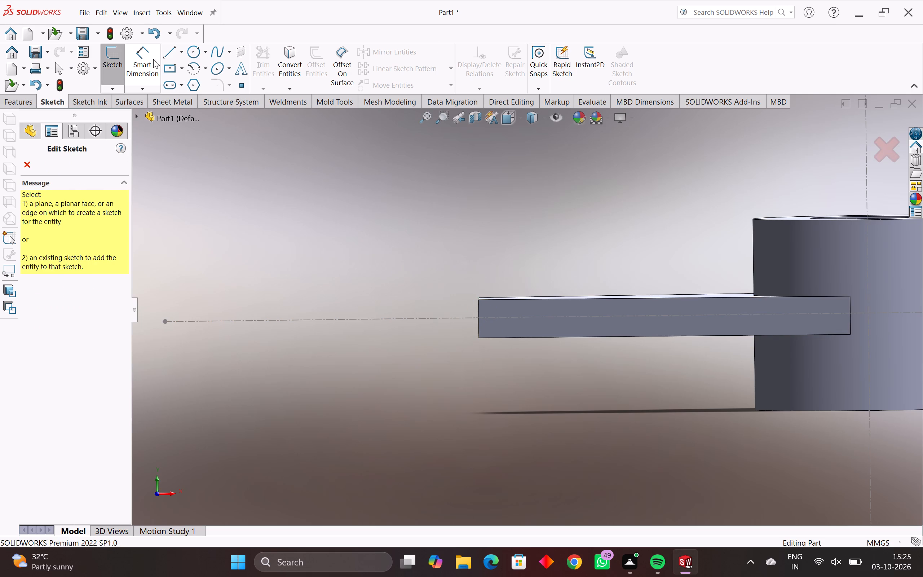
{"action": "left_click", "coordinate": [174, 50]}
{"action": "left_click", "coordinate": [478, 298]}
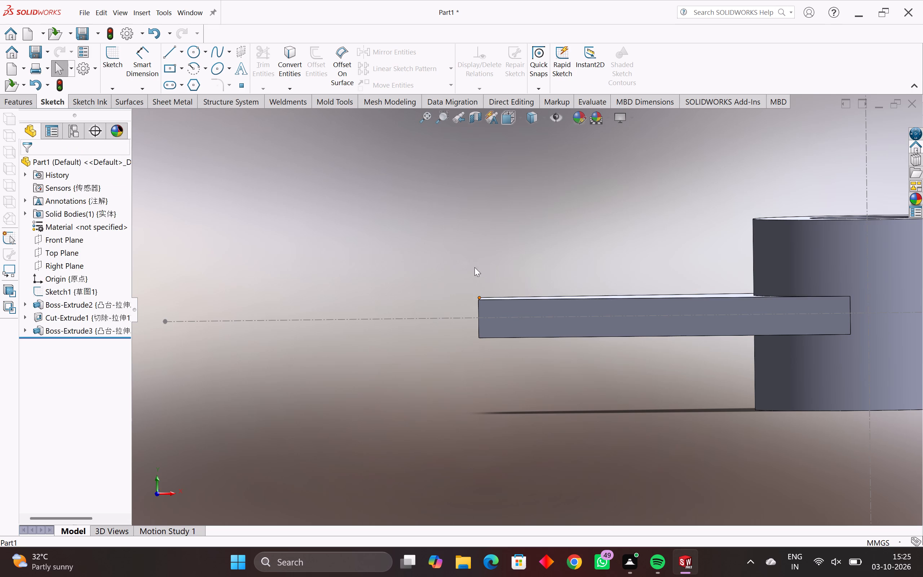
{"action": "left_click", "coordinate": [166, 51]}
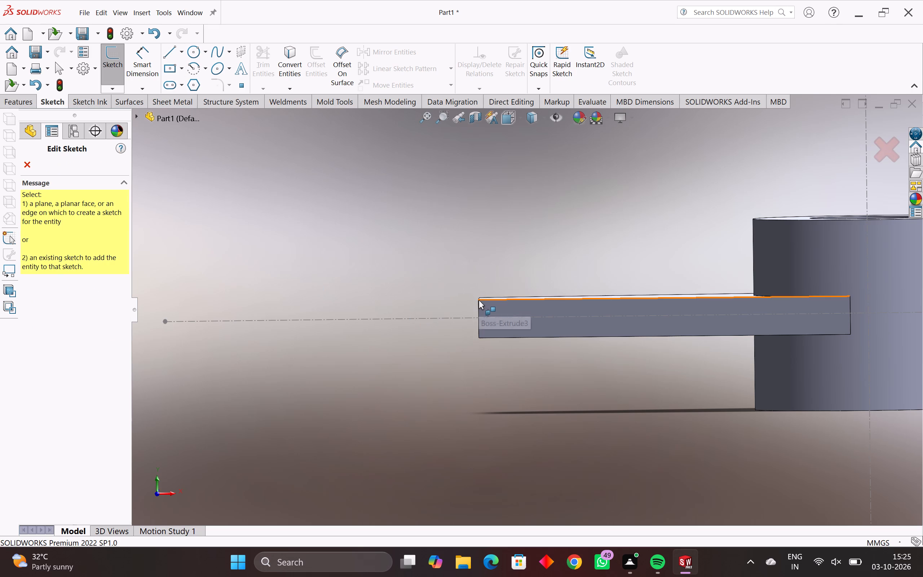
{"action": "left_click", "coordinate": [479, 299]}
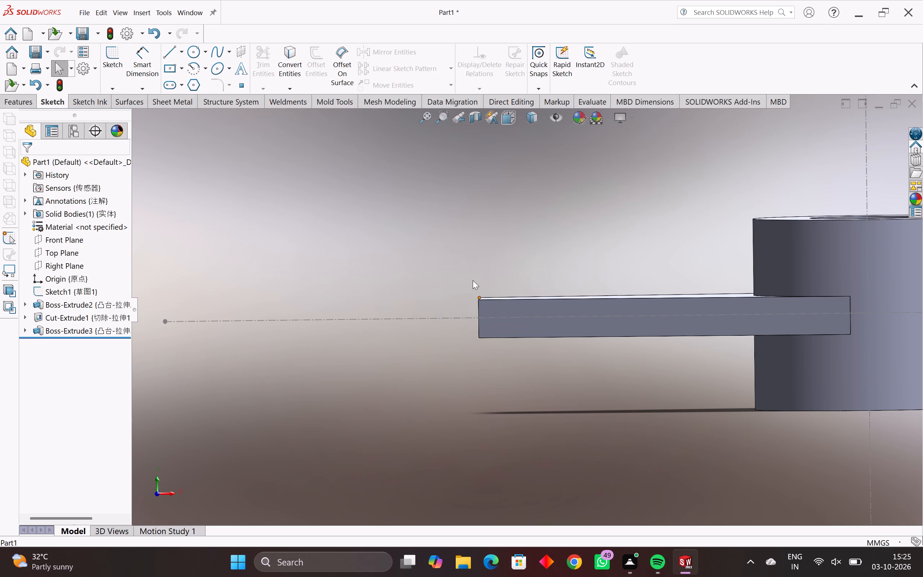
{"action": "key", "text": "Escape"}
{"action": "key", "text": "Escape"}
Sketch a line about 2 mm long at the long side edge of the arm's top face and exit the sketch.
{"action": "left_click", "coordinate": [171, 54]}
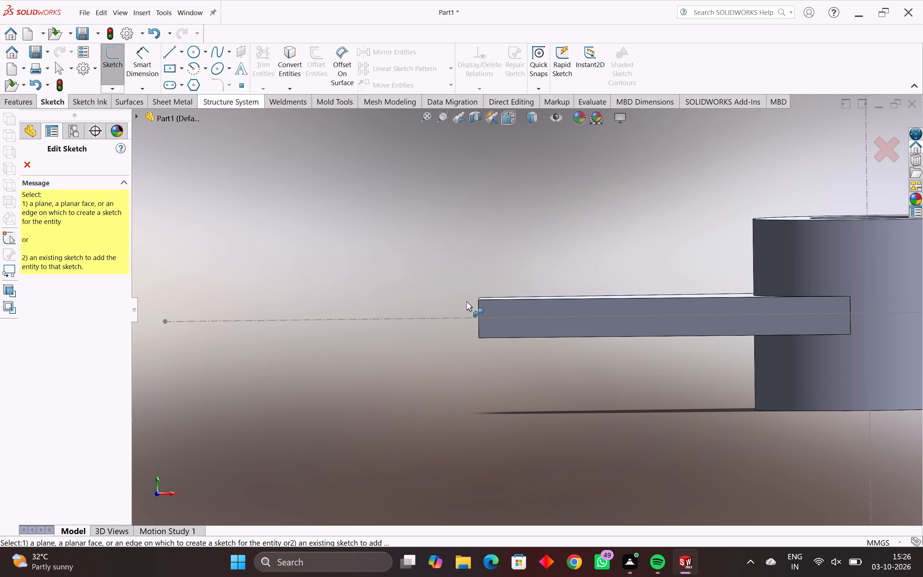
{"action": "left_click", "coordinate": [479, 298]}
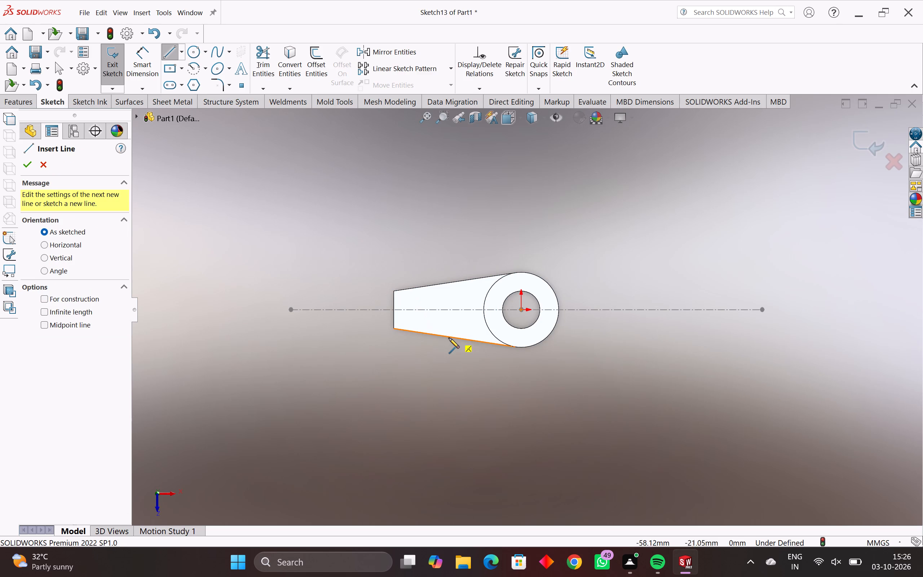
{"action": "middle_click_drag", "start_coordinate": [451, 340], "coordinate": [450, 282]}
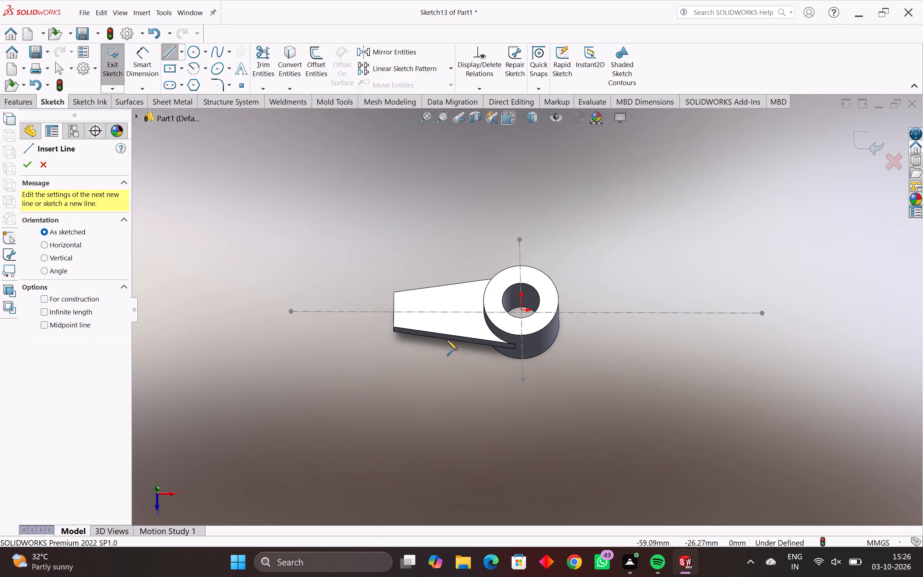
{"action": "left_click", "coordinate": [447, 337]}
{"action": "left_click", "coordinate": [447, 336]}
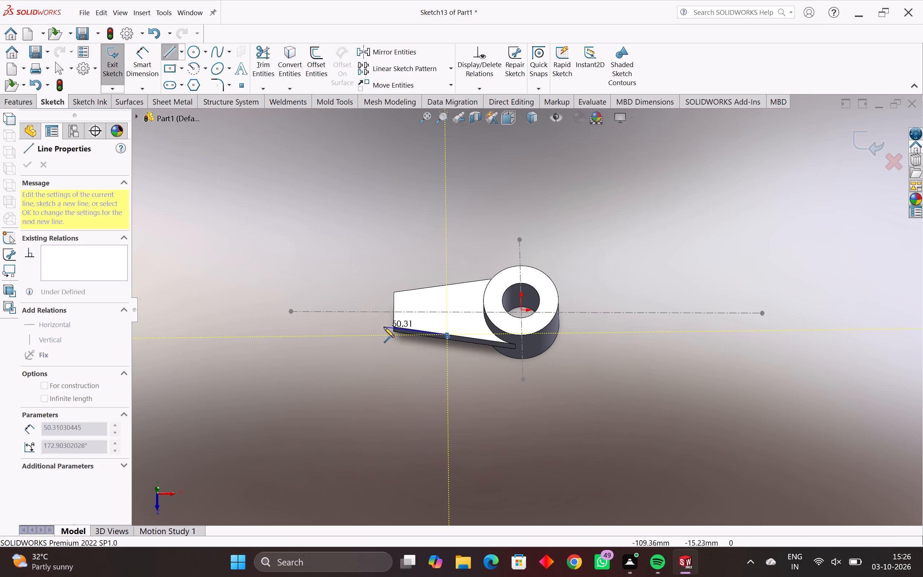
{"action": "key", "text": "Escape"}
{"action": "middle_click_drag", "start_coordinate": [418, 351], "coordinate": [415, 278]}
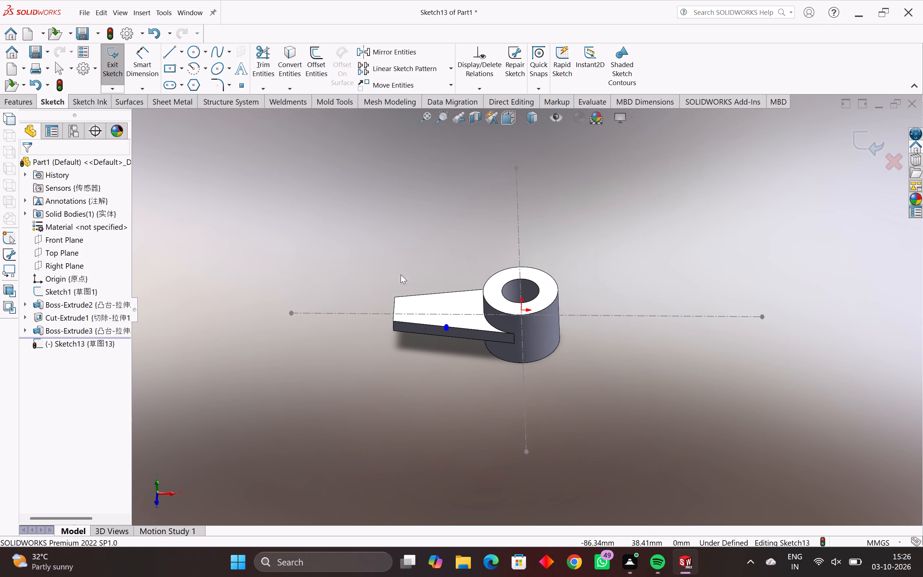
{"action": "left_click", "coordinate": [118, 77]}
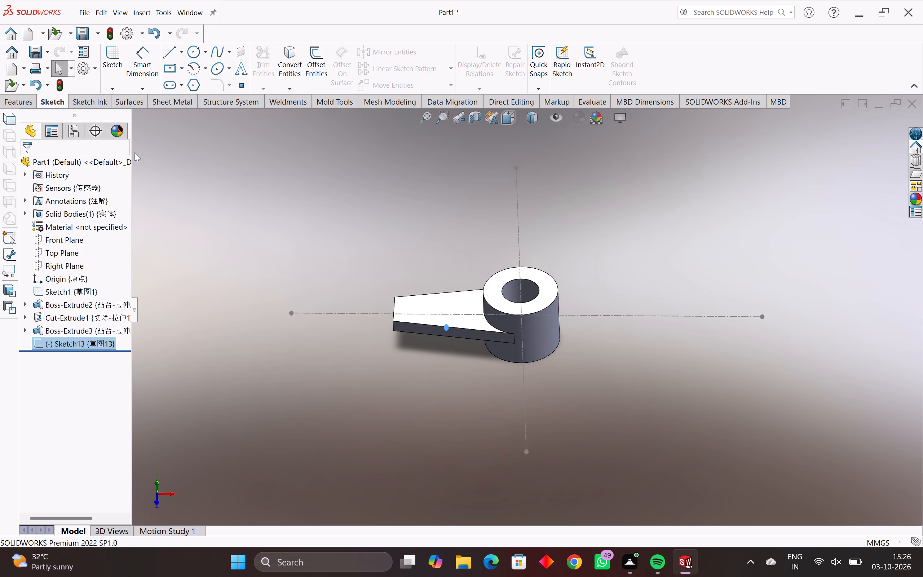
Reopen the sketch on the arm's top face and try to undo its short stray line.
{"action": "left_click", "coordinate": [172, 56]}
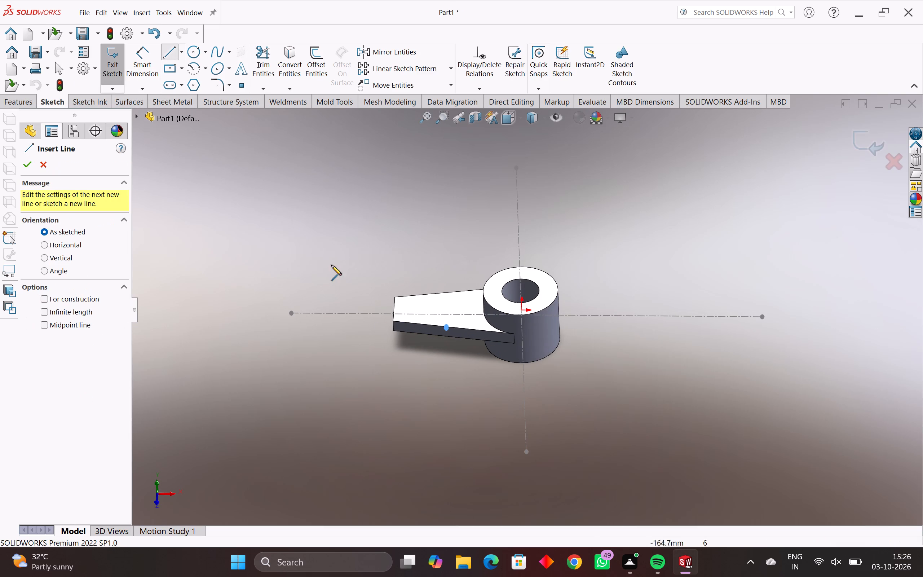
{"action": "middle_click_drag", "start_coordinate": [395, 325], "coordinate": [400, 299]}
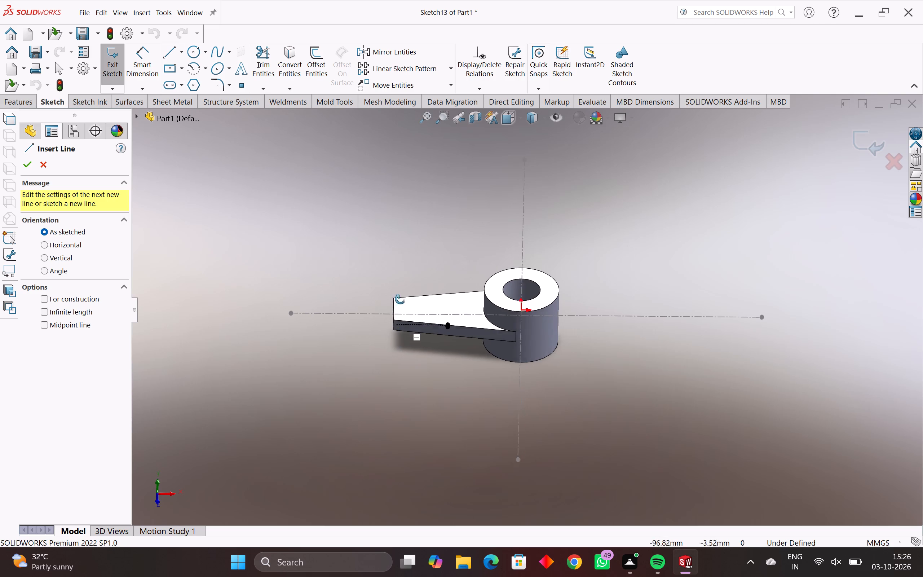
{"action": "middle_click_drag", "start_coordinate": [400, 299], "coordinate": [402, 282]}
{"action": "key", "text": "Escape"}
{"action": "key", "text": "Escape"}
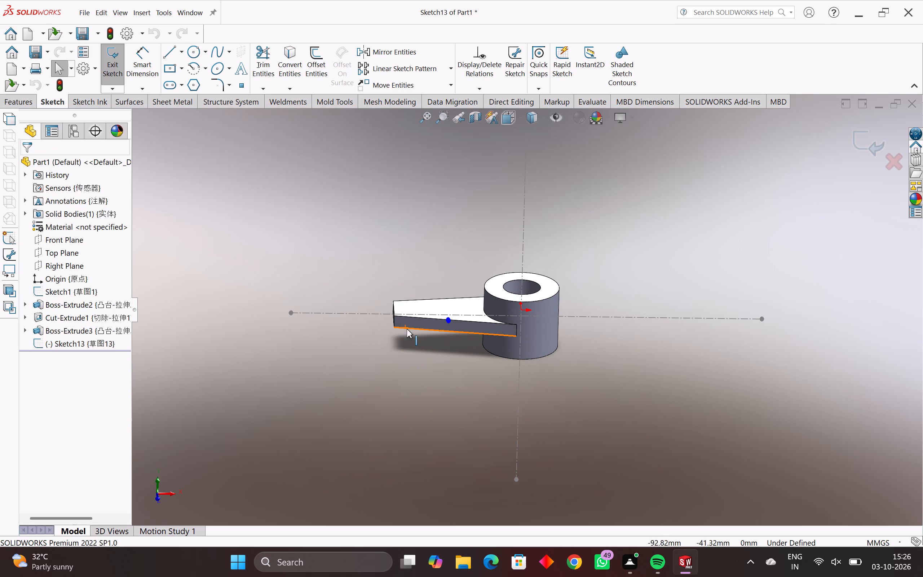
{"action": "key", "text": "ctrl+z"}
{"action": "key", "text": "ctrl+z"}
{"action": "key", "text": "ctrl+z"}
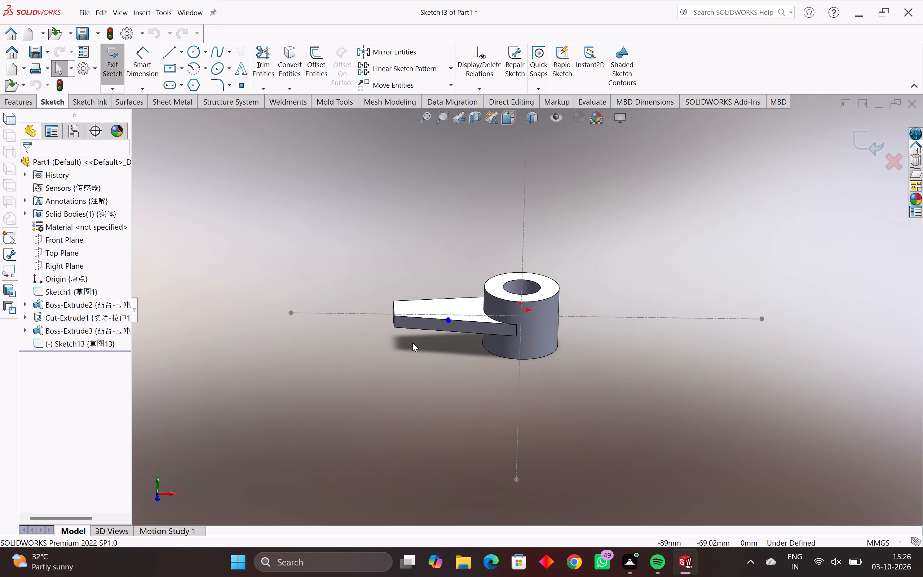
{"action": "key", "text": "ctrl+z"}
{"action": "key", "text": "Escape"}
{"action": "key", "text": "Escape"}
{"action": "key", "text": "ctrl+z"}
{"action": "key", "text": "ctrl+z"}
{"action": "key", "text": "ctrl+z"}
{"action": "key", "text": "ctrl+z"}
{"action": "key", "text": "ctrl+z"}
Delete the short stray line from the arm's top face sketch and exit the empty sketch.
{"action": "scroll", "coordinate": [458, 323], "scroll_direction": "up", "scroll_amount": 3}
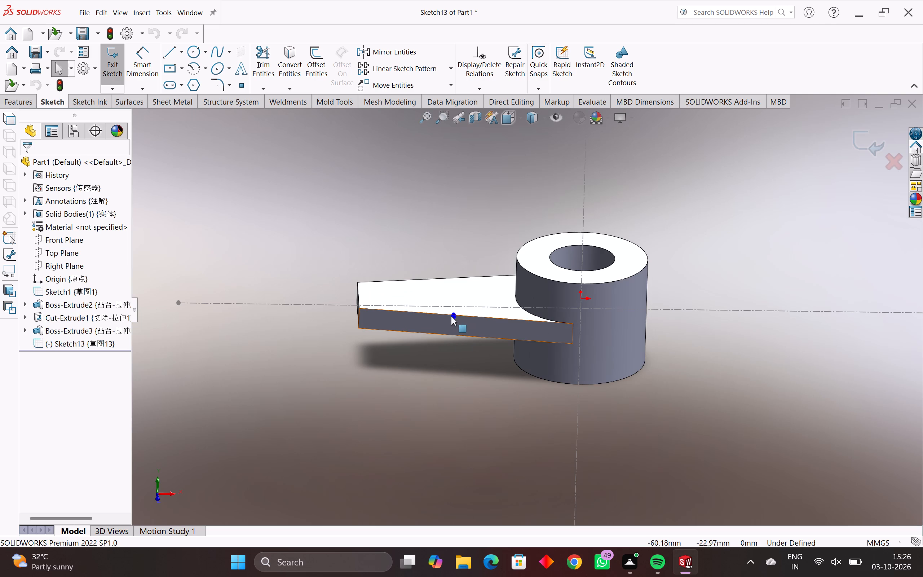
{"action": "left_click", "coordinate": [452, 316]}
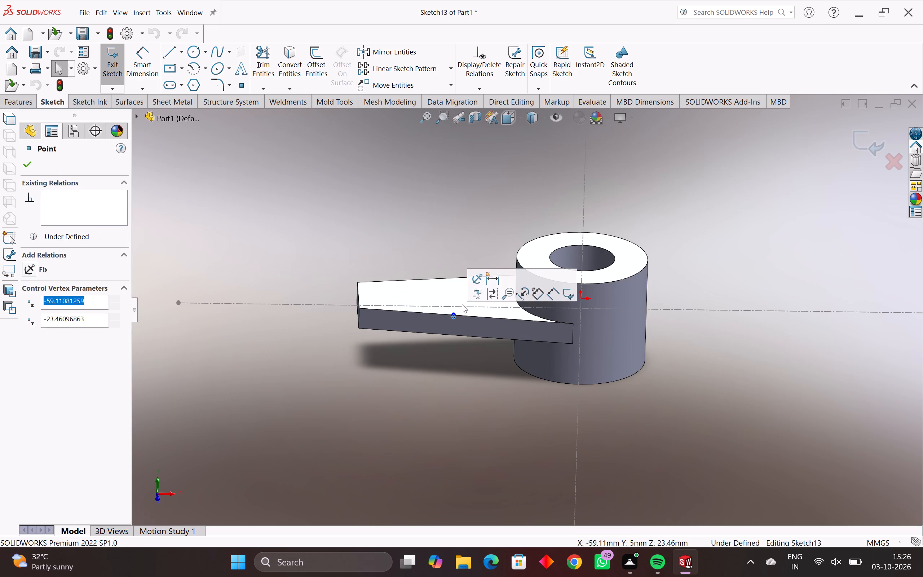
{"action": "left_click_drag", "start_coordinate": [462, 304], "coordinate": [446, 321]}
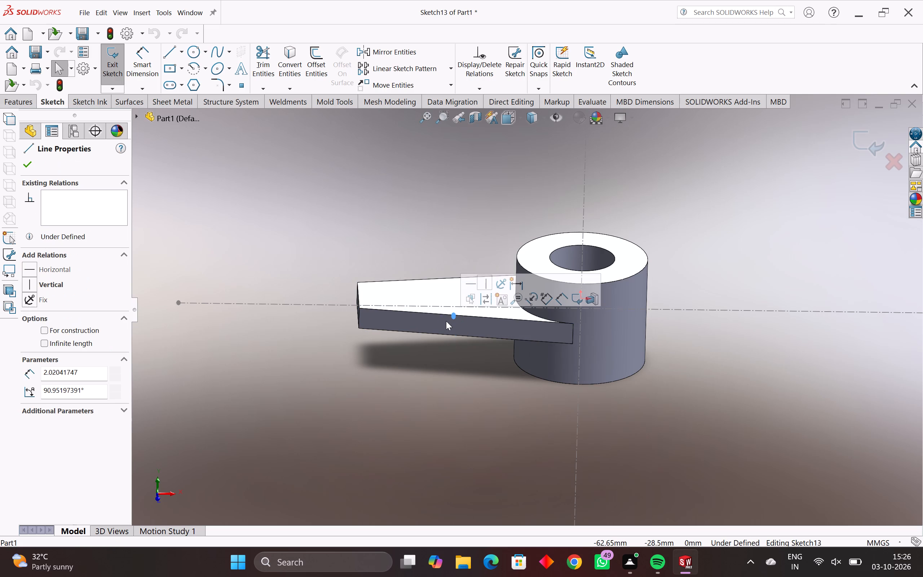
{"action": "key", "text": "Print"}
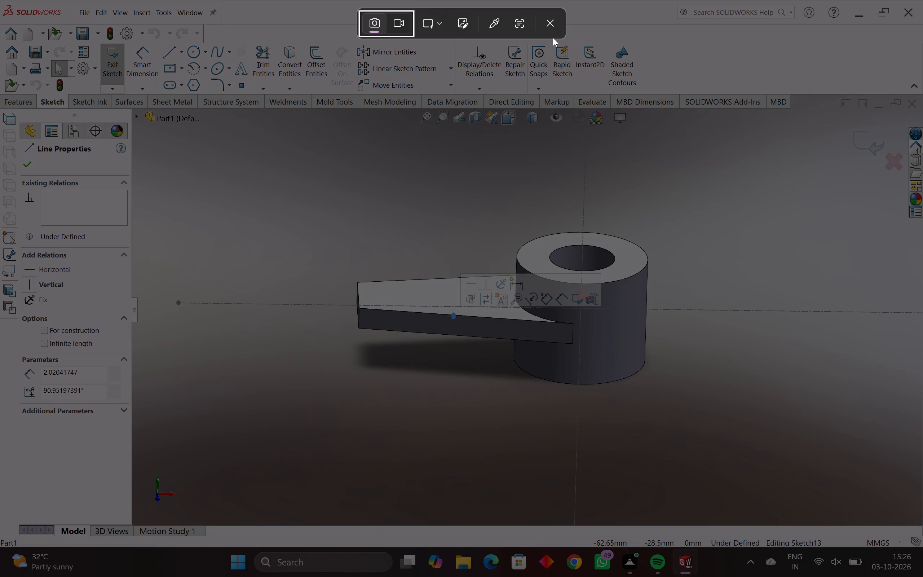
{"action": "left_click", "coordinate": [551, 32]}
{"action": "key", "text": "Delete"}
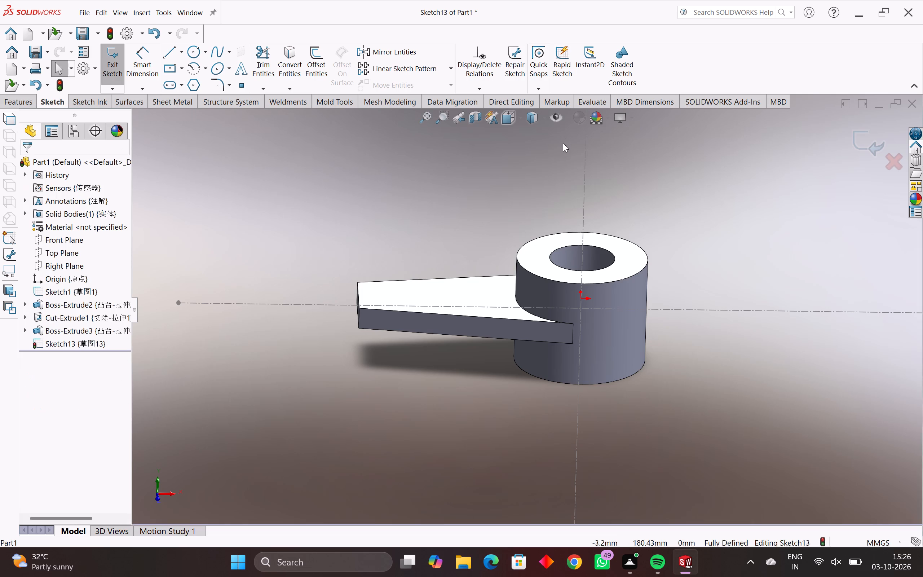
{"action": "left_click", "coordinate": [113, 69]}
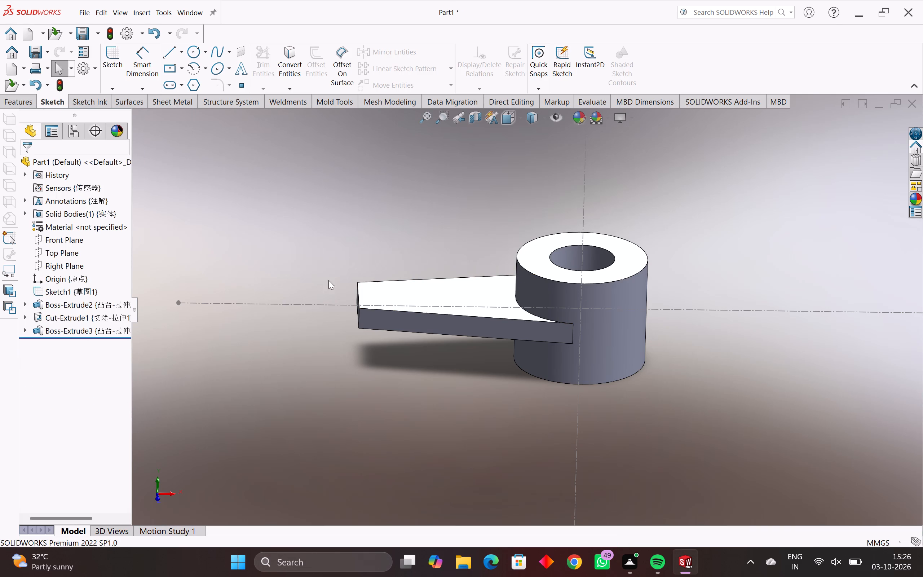
Start a new sketch on the tapered arm's long side face.
{"action": "left_click", "coordinate": [407, 319]}
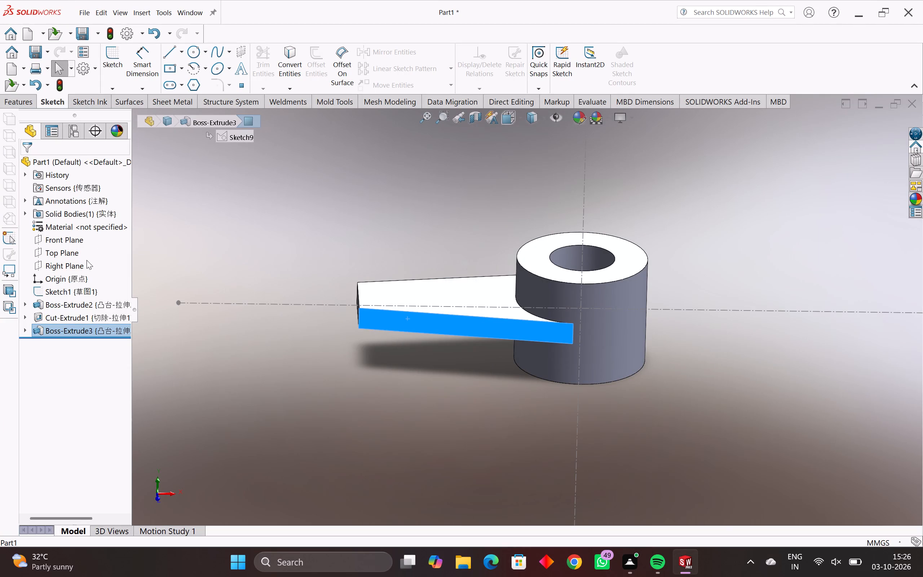
{"action": "left_click", "coordinate": [119, 61]}
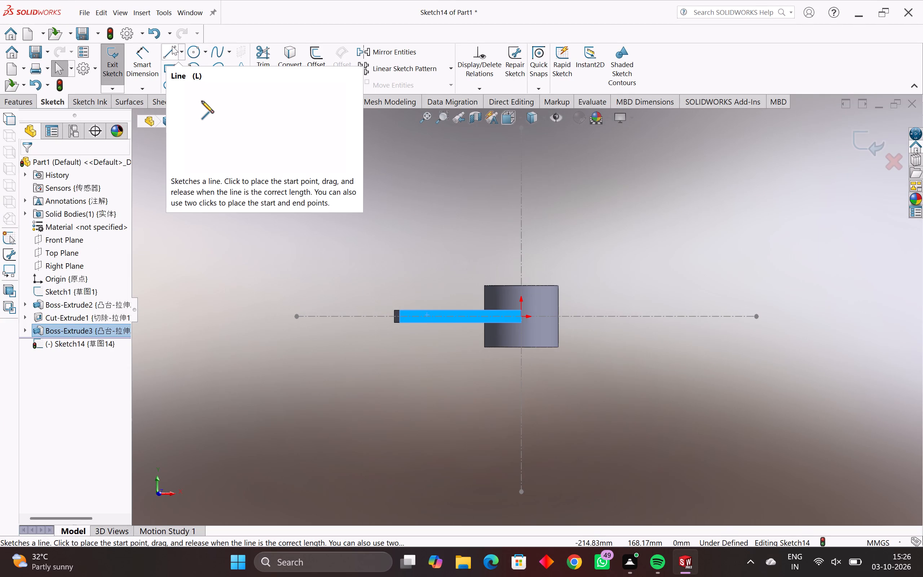
{"action": "left_click", "coordinate": [461, 384]}
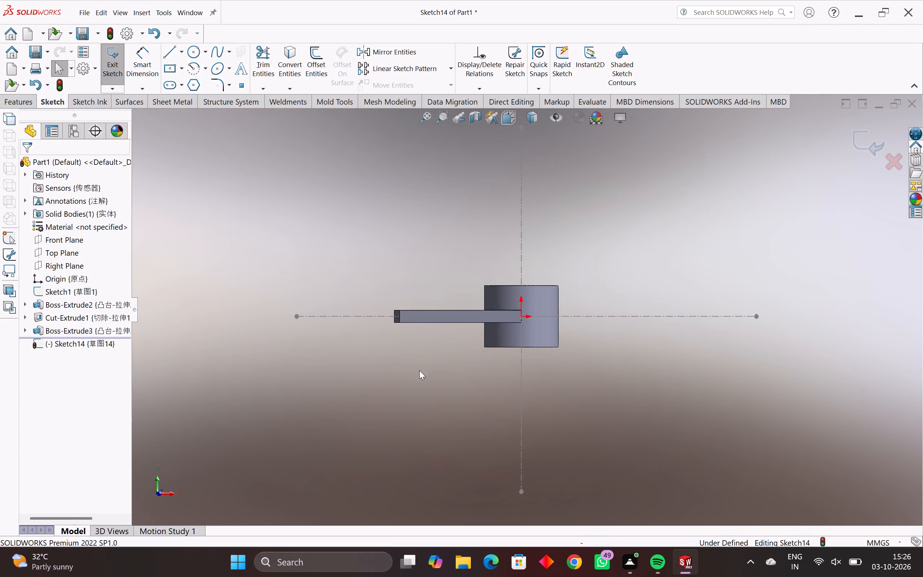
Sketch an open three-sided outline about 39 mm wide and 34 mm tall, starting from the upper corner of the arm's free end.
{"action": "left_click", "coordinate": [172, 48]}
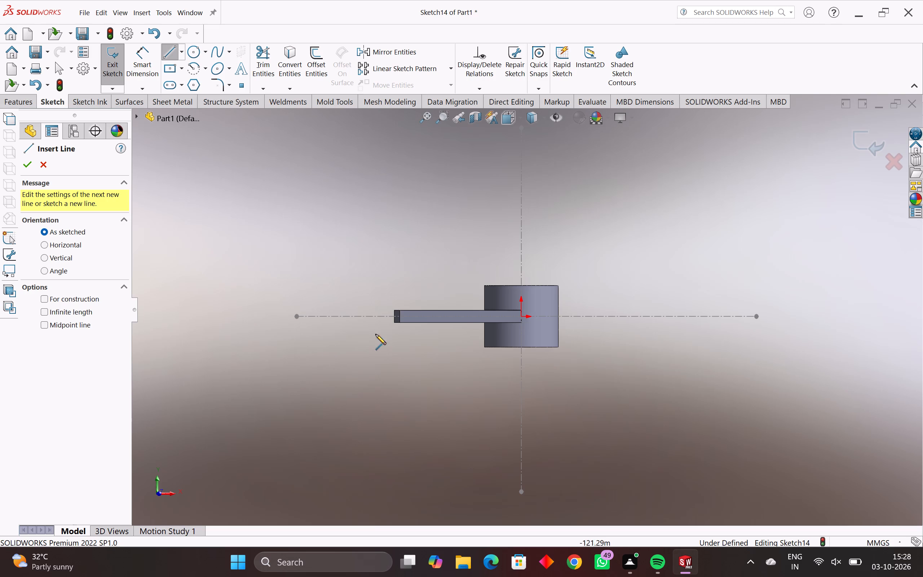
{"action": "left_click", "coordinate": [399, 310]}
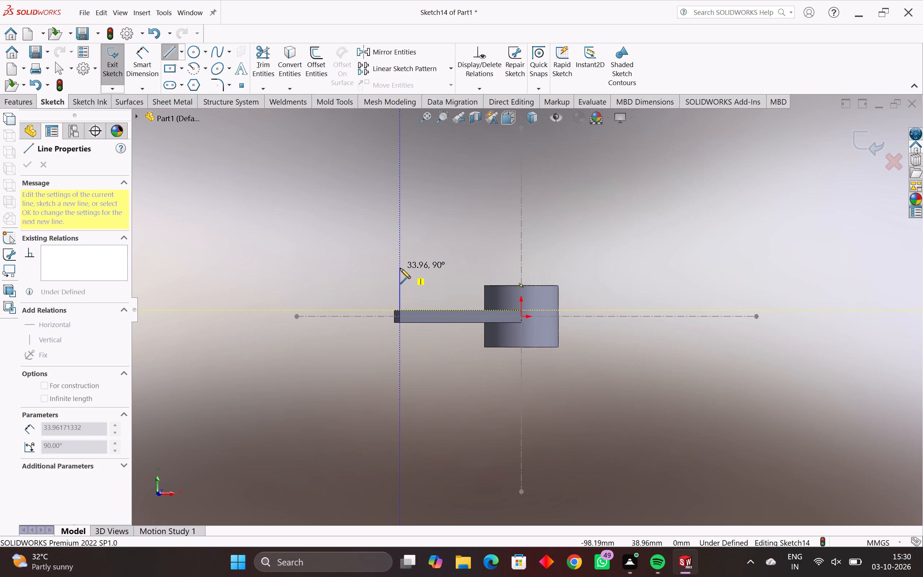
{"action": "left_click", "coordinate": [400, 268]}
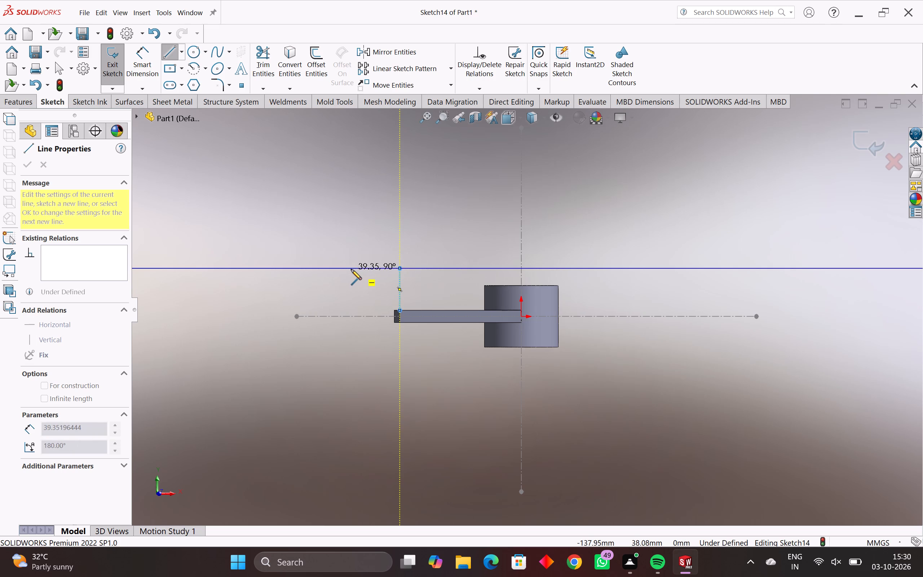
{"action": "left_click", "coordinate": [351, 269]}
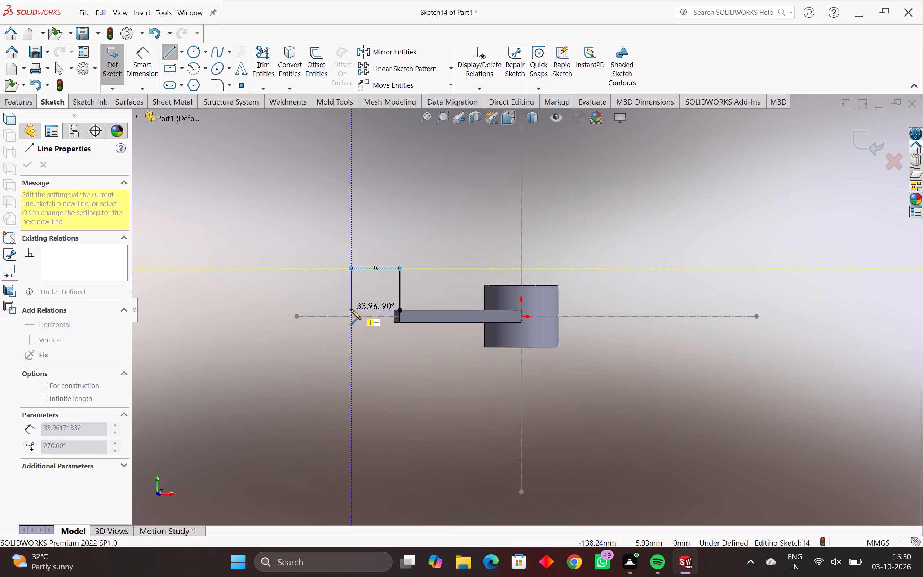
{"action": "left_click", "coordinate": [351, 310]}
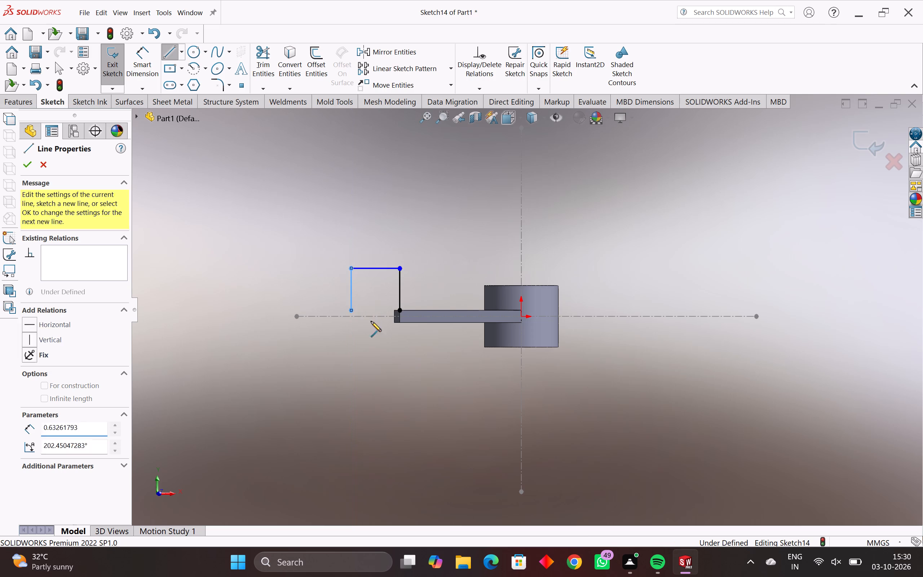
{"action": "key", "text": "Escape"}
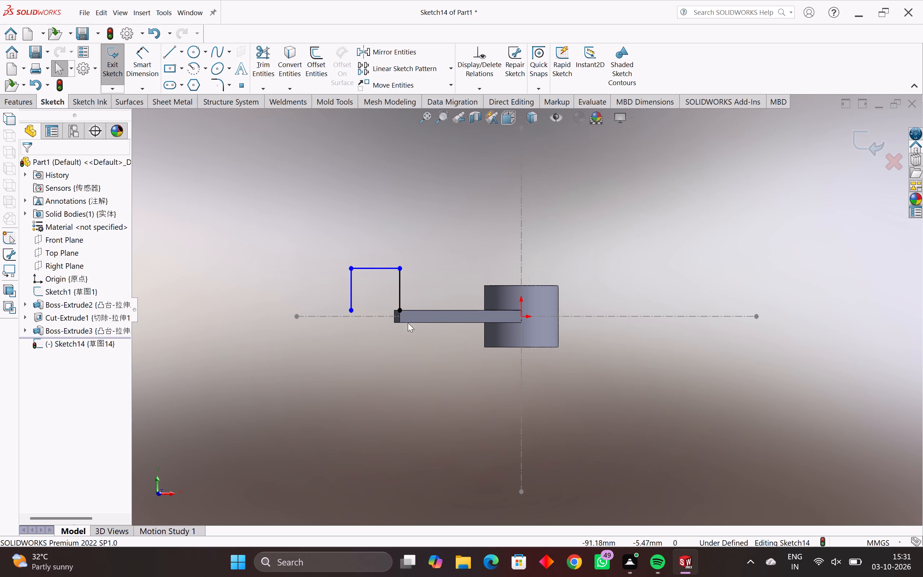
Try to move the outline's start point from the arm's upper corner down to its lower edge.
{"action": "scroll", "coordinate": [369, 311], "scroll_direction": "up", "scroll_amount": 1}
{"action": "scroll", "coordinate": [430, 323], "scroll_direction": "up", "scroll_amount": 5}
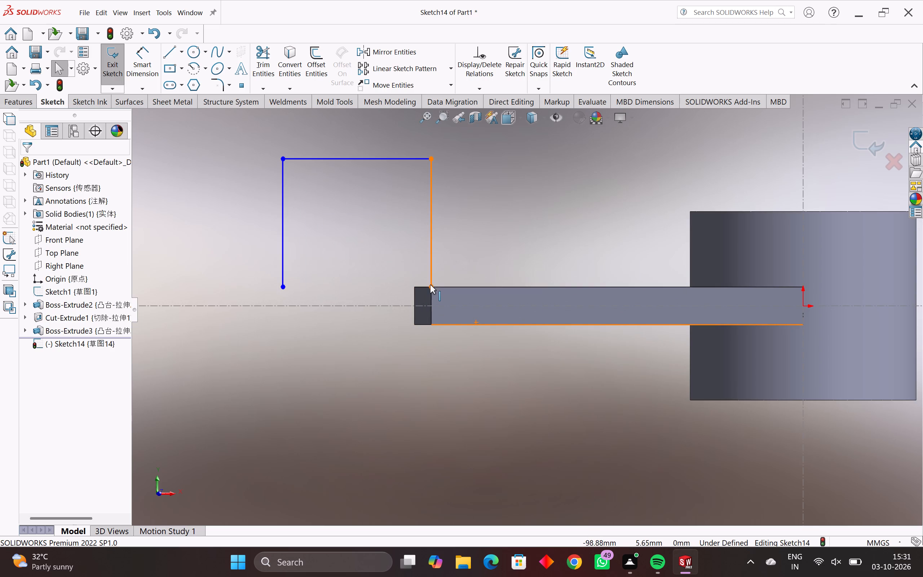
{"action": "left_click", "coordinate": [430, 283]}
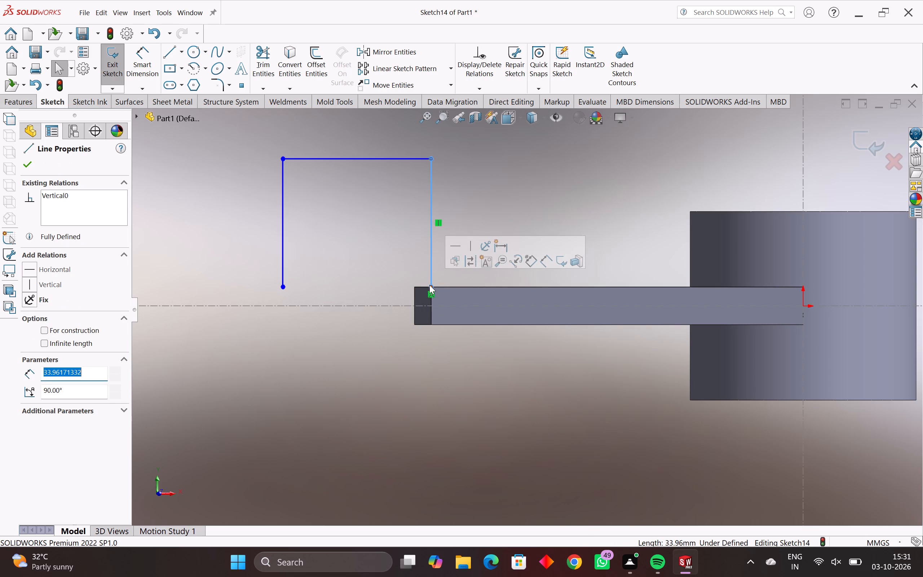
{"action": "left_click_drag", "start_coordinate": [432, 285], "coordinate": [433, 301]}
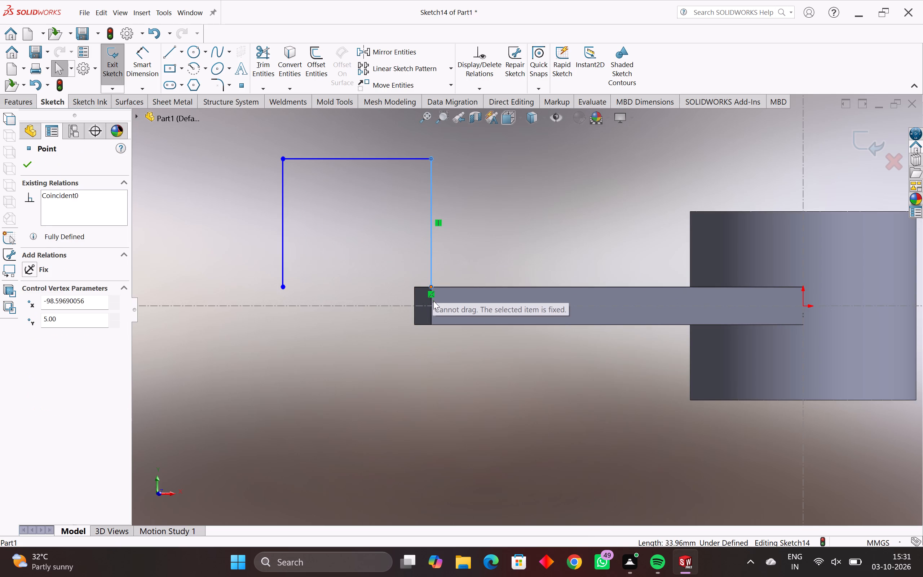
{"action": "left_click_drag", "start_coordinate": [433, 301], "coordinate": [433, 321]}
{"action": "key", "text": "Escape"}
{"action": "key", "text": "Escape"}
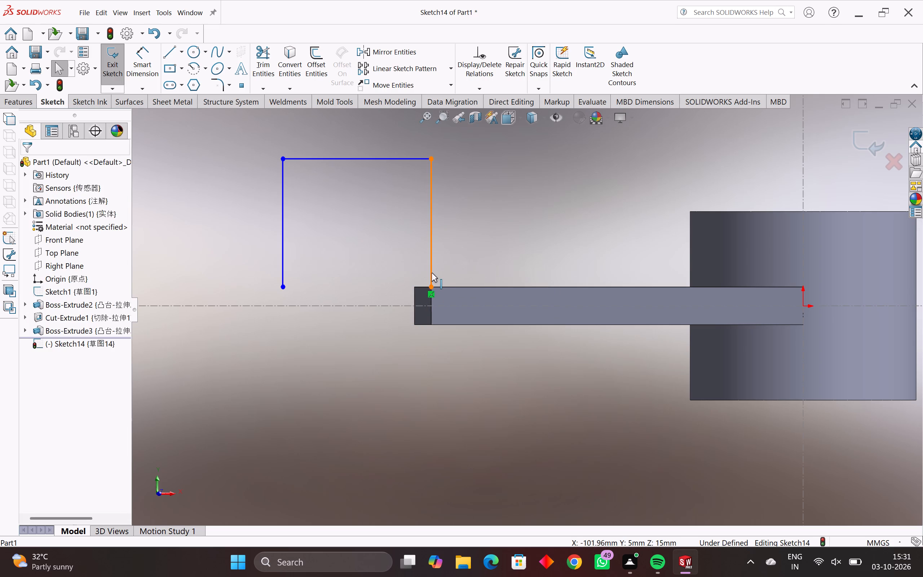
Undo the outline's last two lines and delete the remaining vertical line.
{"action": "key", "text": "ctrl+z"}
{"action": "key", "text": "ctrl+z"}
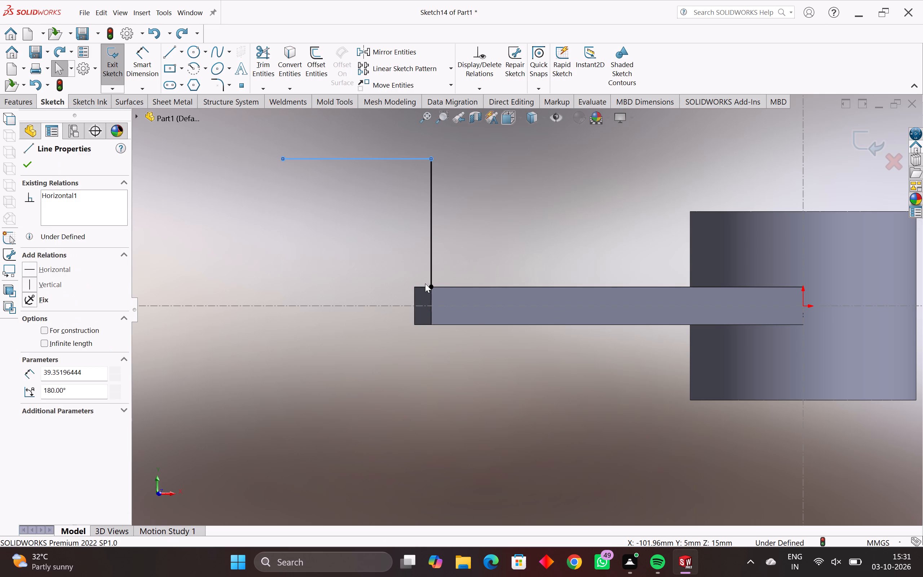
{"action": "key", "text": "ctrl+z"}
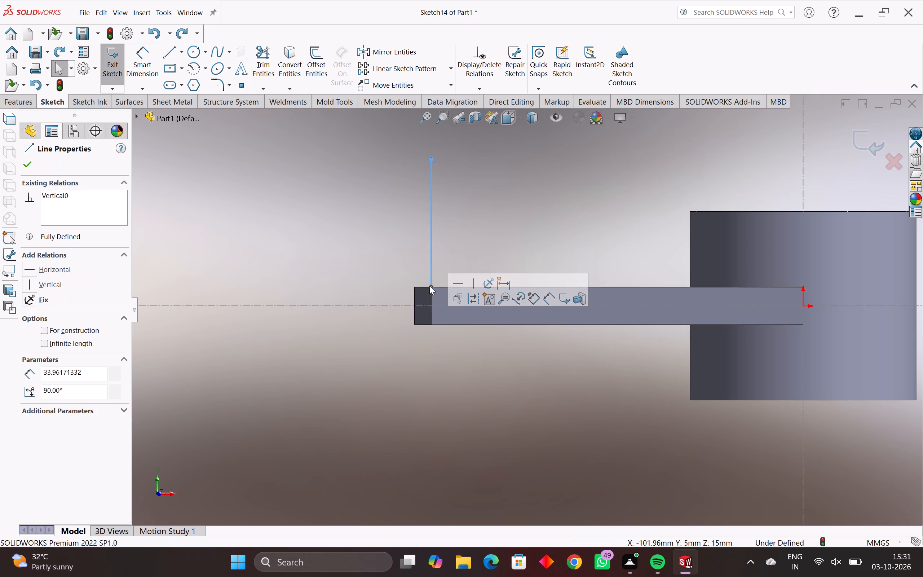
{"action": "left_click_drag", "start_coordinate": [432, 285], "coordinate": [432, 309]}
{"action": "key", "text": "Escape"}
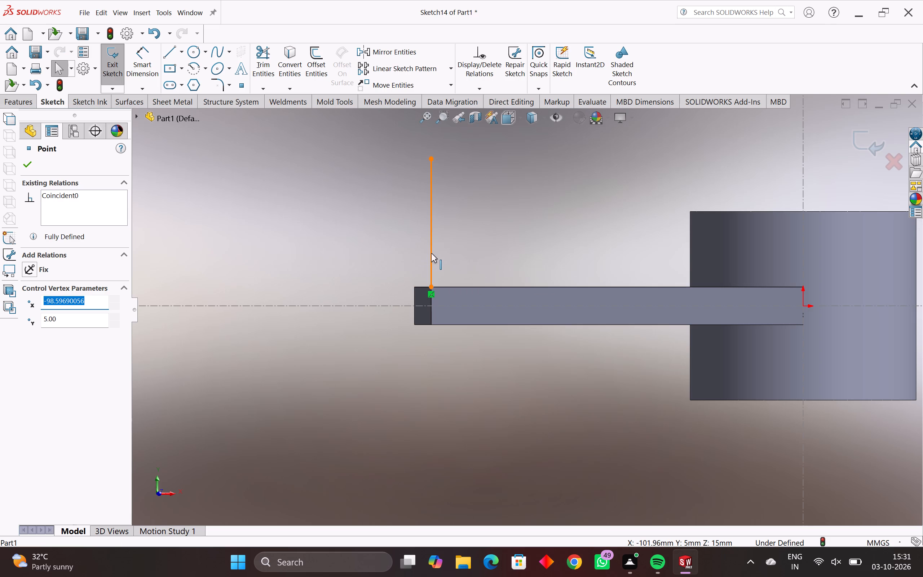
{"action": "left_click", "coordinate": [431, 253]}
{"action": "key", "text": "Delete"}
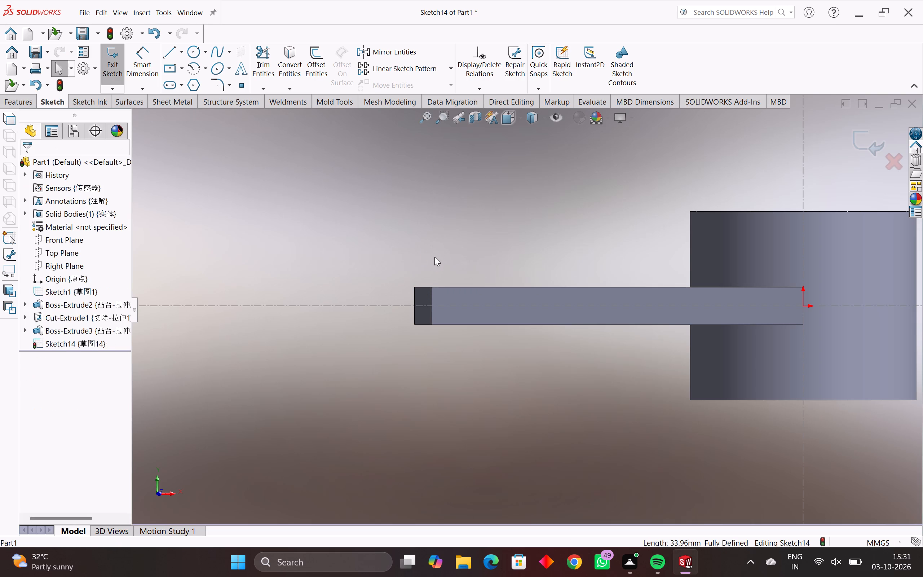
Sketch a closed rectangle about 28 mm wide and 27 mm tall, extending outward from the lower corner of the arm's free end.
{"action": "key", "text": "l"}
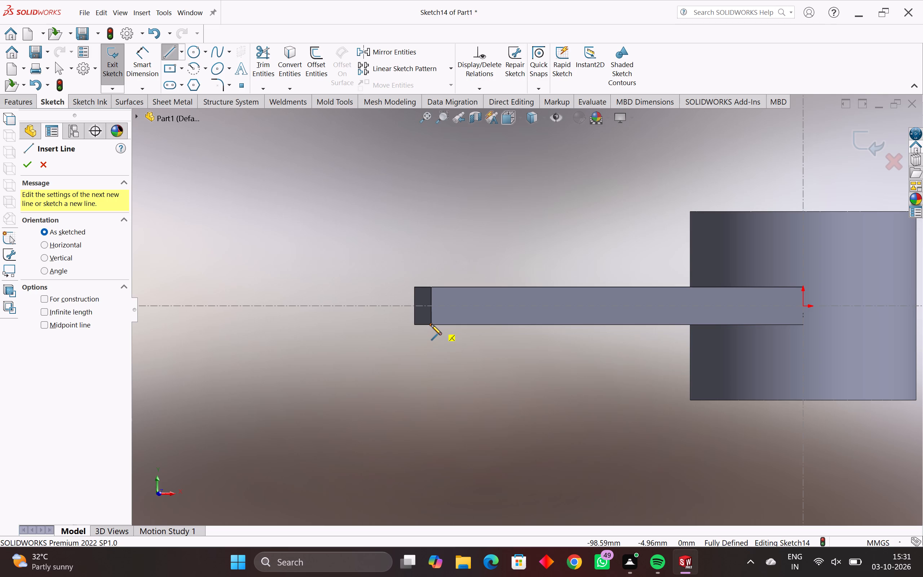
{"action": "left_click", "coordinate": [431, 325]}
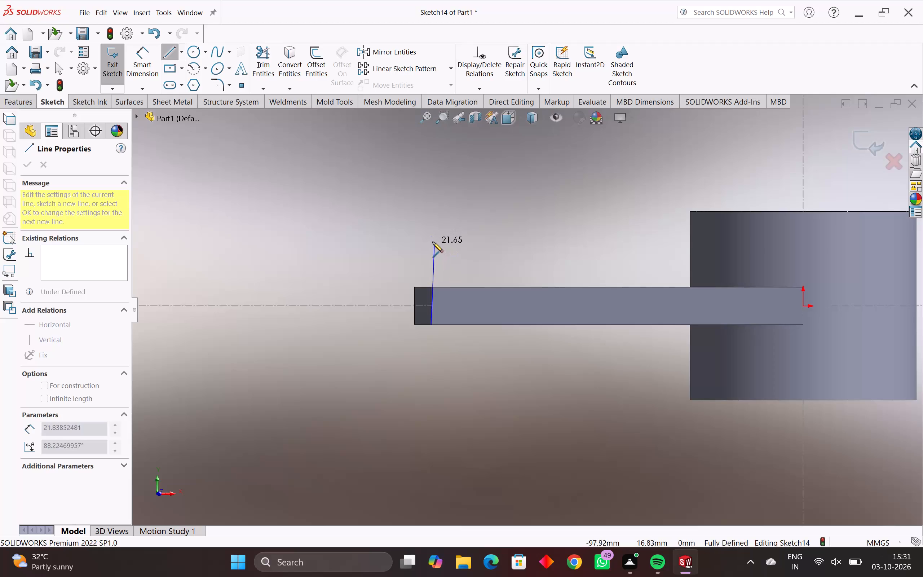
{"action": "left_click", "coordinate": [432, 223]}
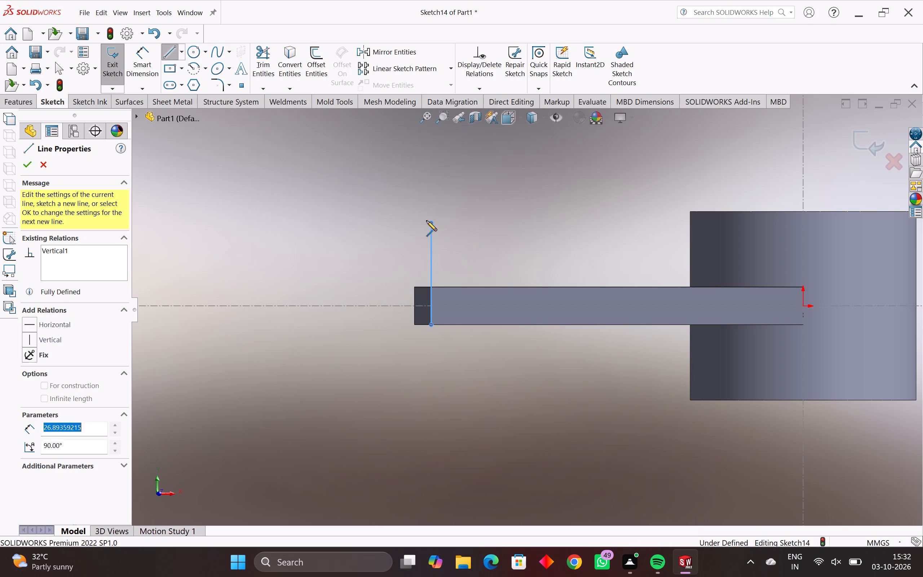
{"action": "left_click", "coordinate": [327, 221]}
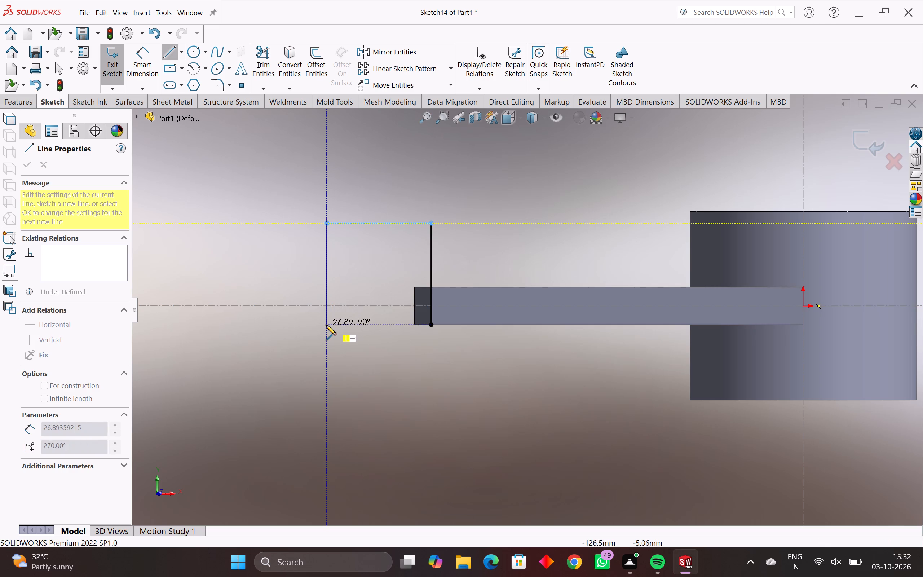
{"action": "left_click", "coordinate": [326, 325]}
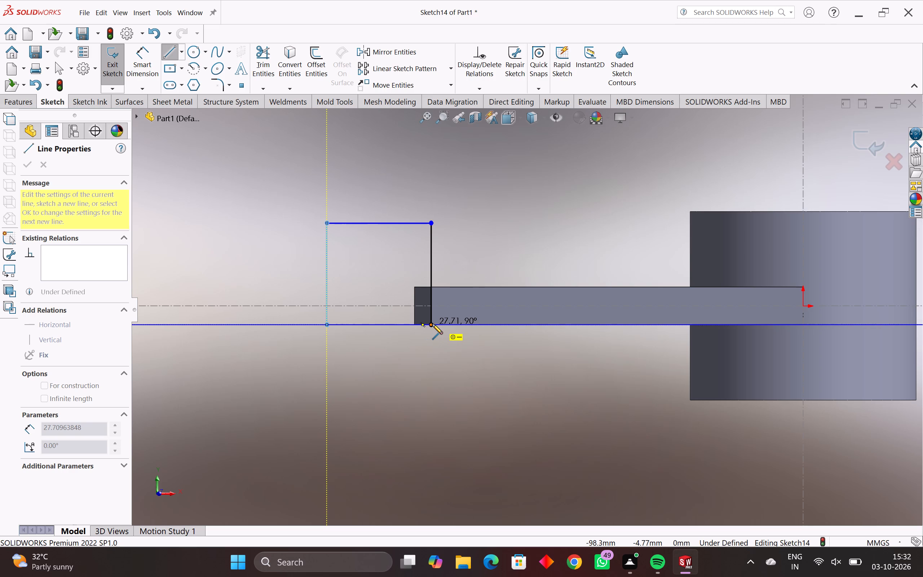
{"action": "left_click", "coordinate": [431, 324]}
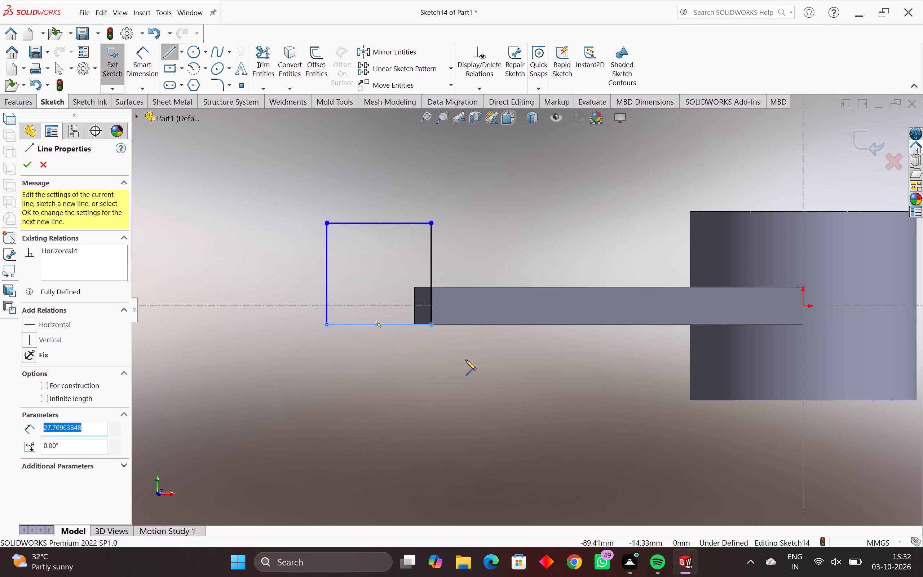
{"action": "key", "text": "Escape"}
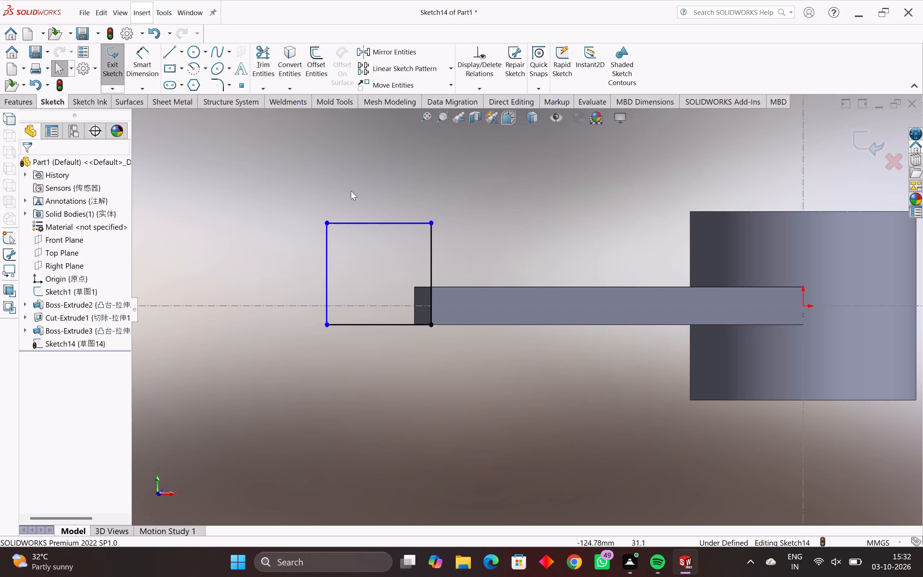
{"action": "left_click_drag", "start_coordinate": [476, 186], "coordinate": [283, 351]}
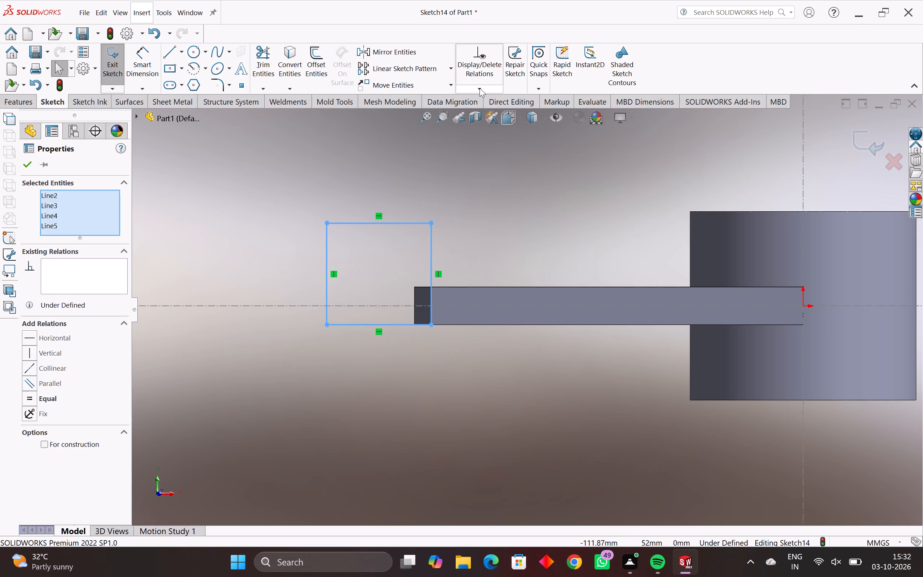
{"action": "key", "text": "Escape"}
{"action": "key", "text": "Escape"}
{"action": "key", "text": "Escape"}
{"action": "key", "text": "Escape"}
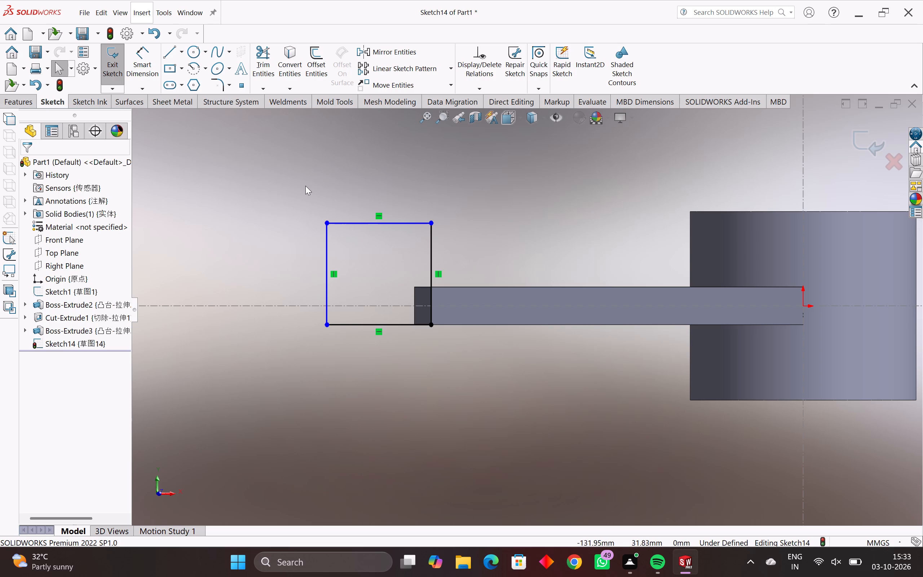
Dimension the rectangle's bottom edge to 25 mm.
{"action": "scroll", "coordinate": [303, 192], "scroll_direction": "down", "scroll_amount": 1}
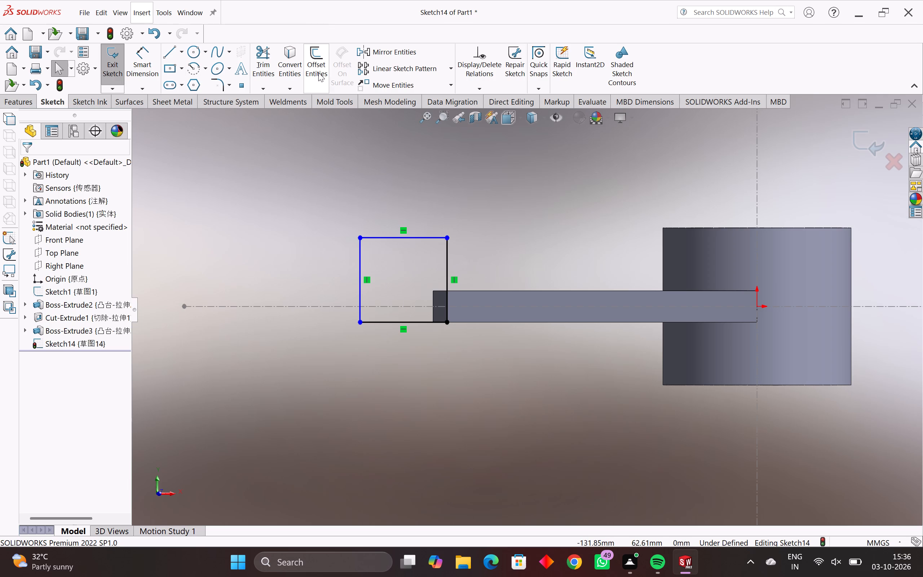
{"action": "left_click", "coordinate": [137, 56]}
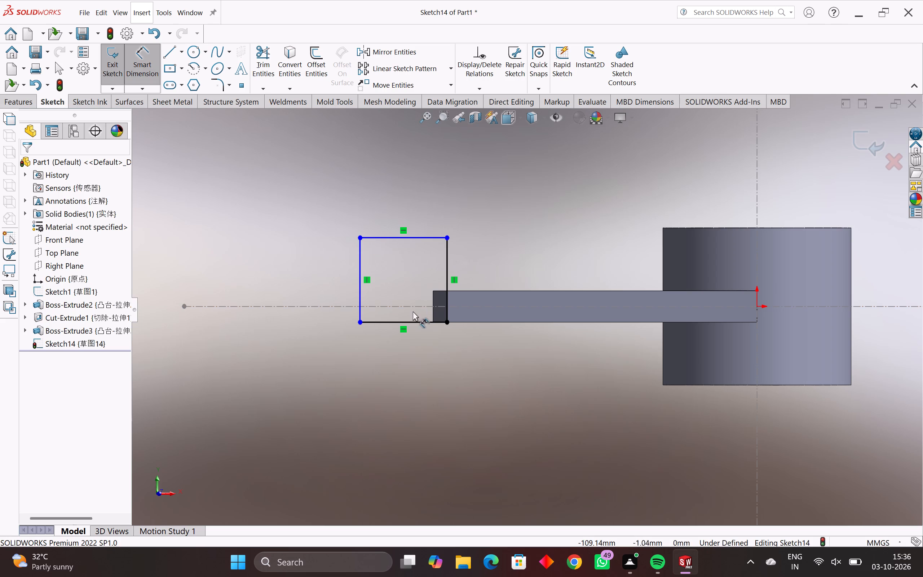
{"action": "left_click", "coordinate": [404, 322]}
{"action": "left_click", "coordinate": [404, 340]}
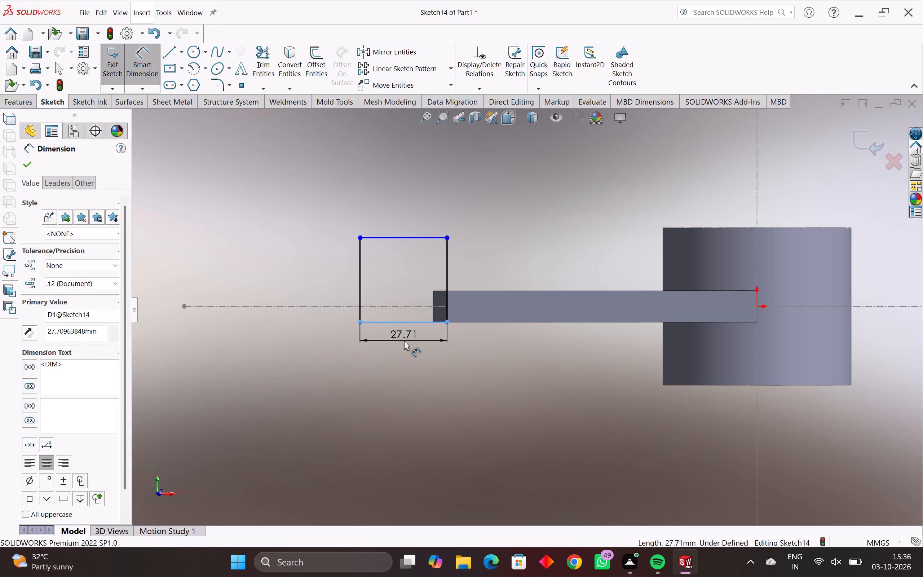
{"action": "type", "text": "25"}
{"action": "key", "text": "Return"}
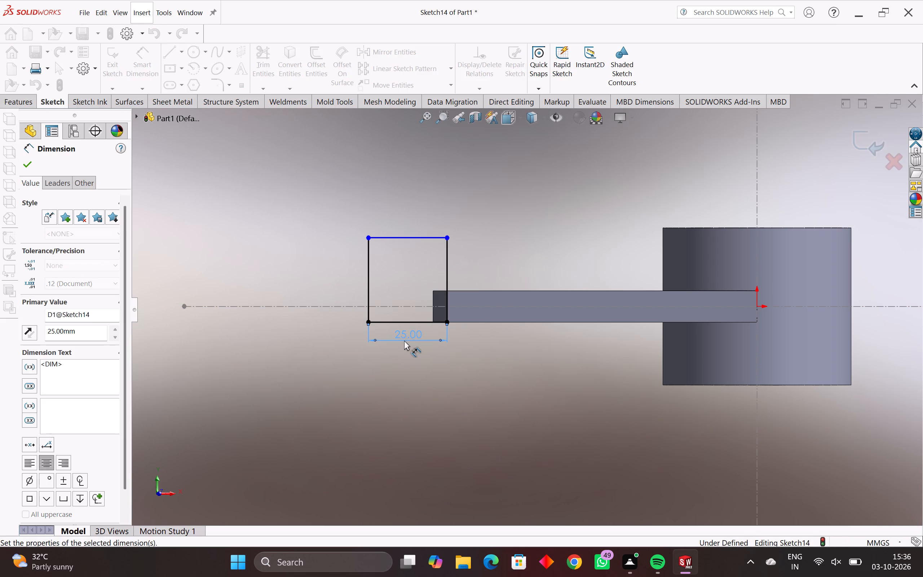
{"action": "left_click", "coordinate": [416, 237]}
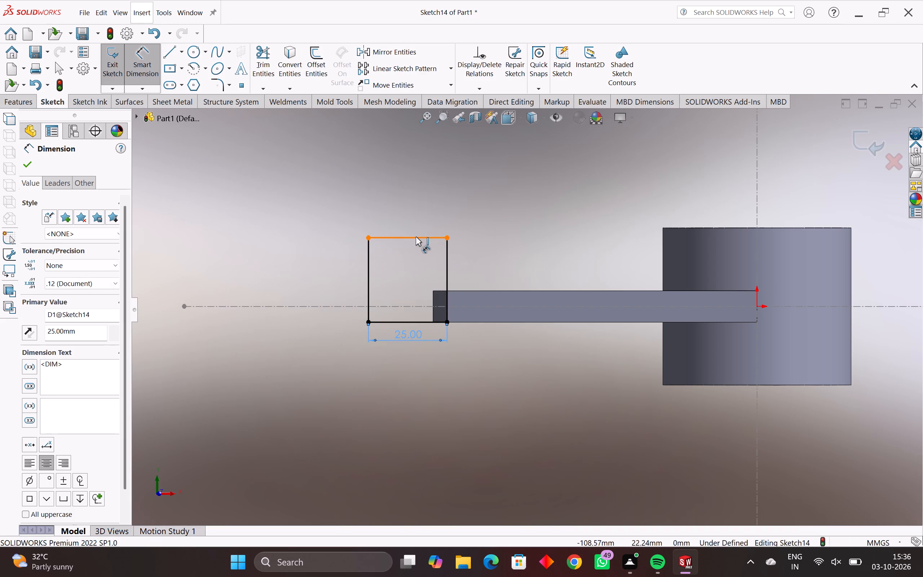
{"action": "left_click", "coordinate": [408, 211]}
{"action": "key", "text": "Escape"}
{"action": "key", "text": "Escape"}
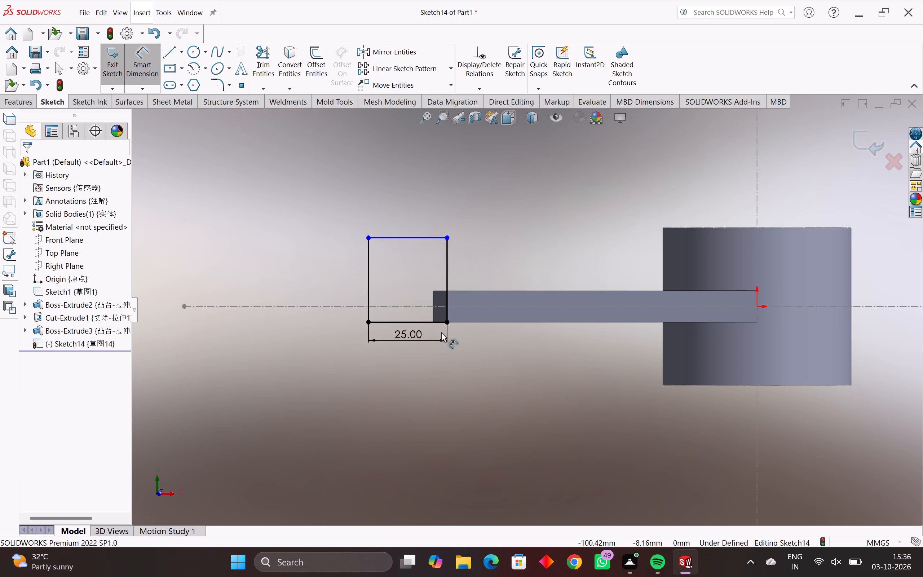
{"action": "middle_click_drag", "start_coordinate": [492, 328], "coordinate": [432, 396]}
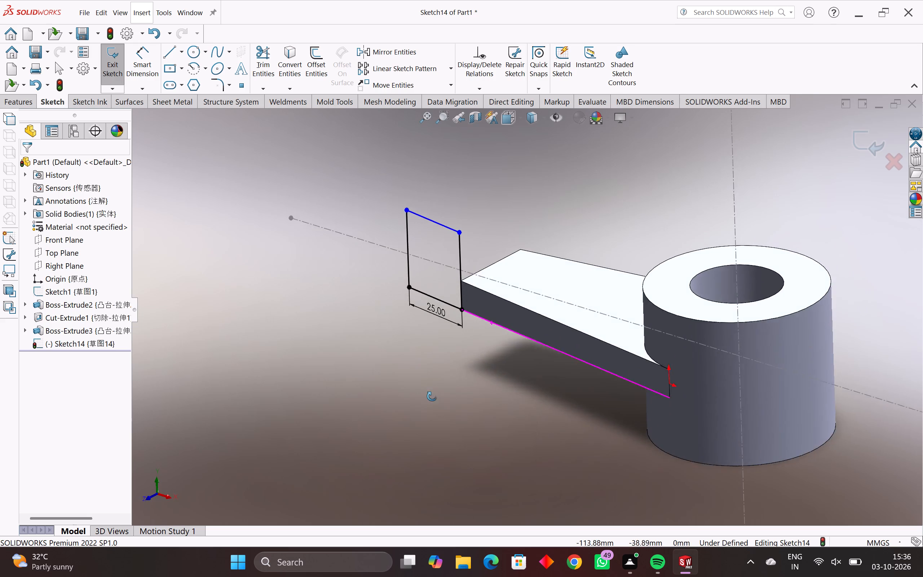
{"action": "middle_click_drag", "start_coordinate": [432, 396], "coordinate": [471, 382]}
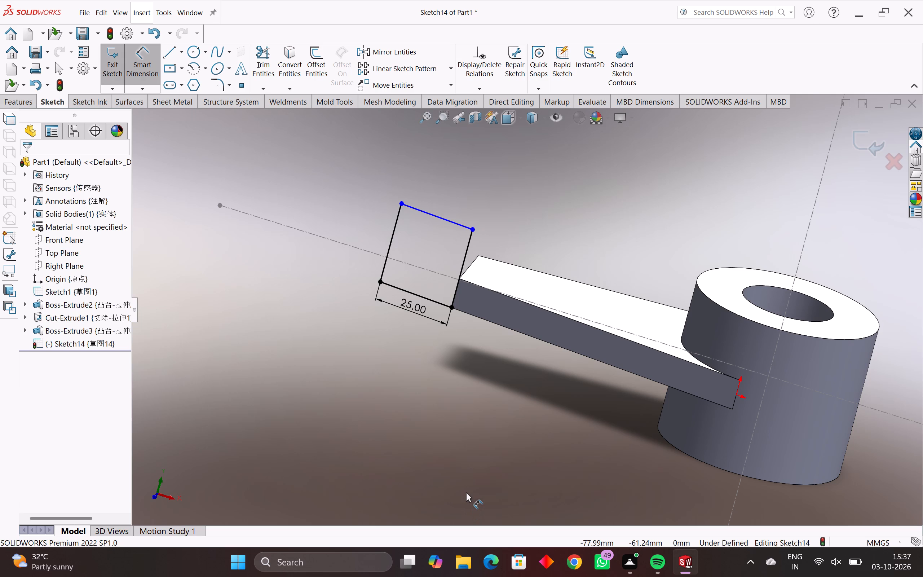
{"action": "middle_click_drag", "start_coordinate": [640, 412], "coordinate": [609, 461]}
Examine the 25 mm wide rectangle's position against the arm's free end and the bored cylinder from several angles.
{"action": "middle_click_drag", "start_coordinate": [609, 461], "coordinate": [595, 476]}
{"action": "middle_click_drag", "start_coordinate": [728, 374], "coordinate": [752, 364]}
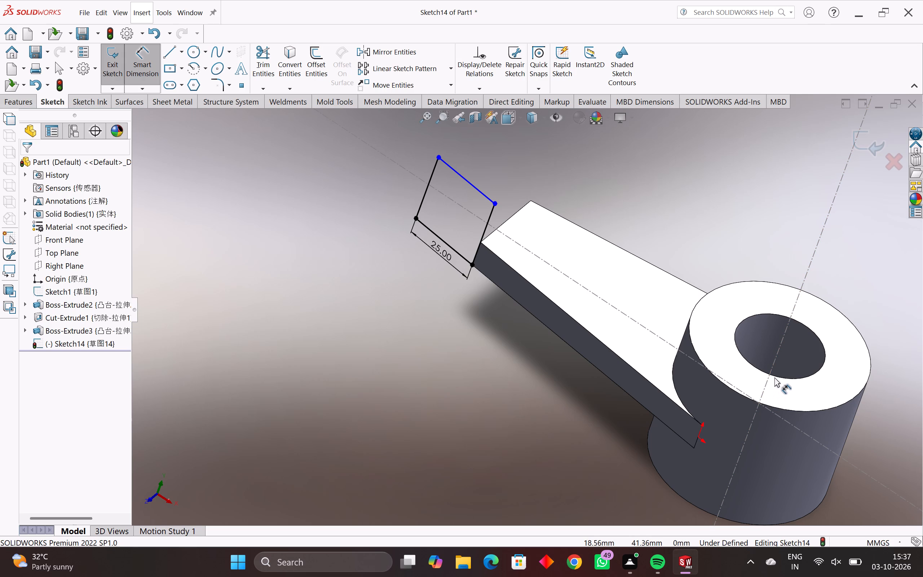
{"action": "scroll", "coordinate": [827, 382], "scroll_direction": "down", "scroll_amount": 1}
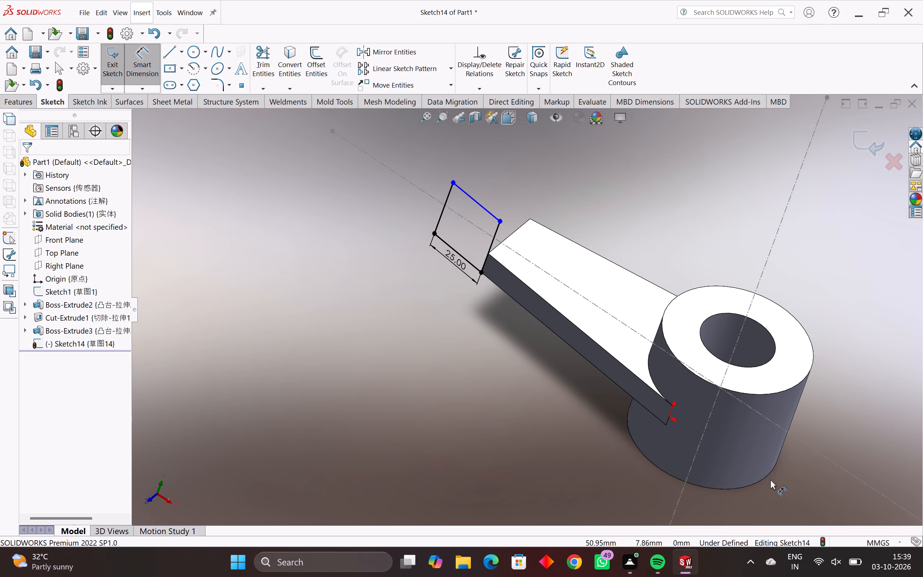
{"action": "scroll", "coordinate": [770, 459], "scroll_direction": "down", "scroll_amount": 1}
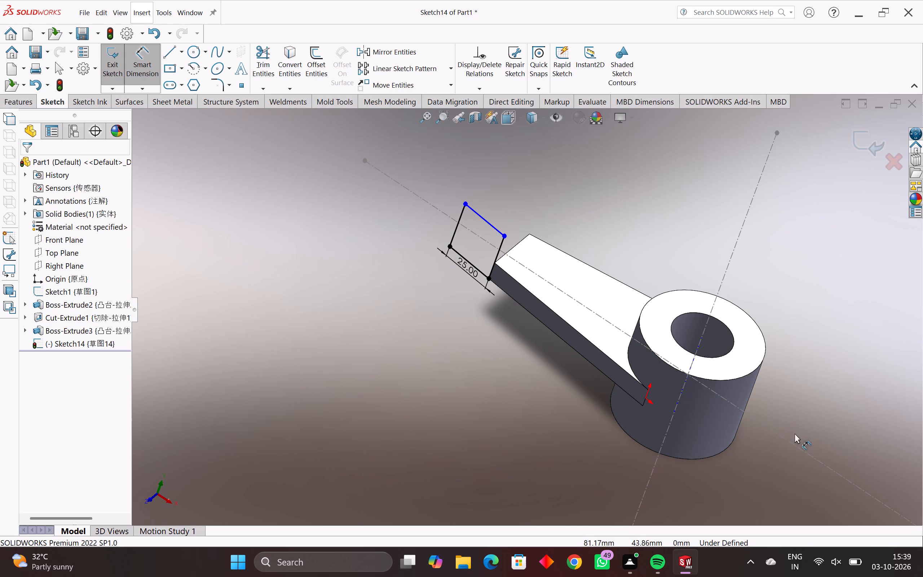
{"action": "middle_click_drag", "start_coordinate": [776, 428], "coordinate": [744, 403]}
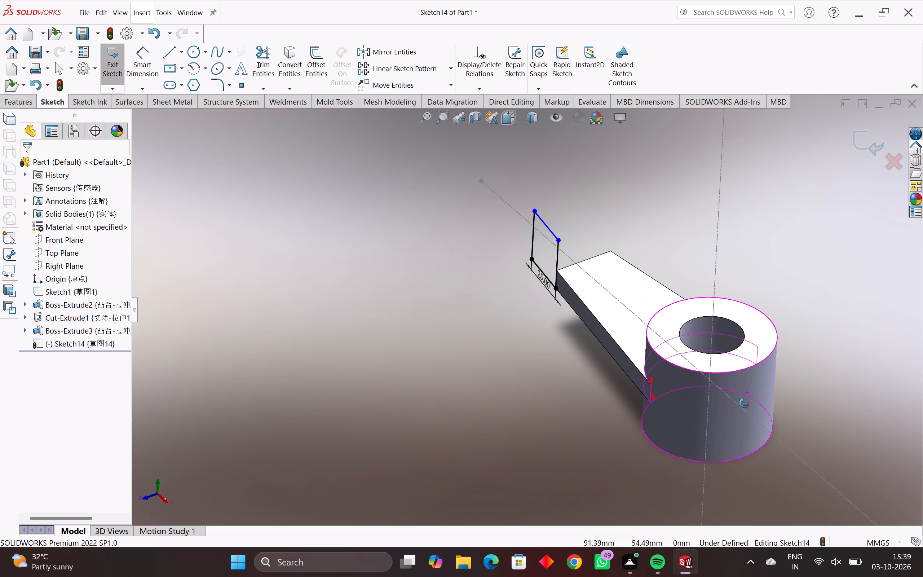
{"action": "middle_click_drag", "start_coordinate": [744, 403], "coordinate": [744, 400]}
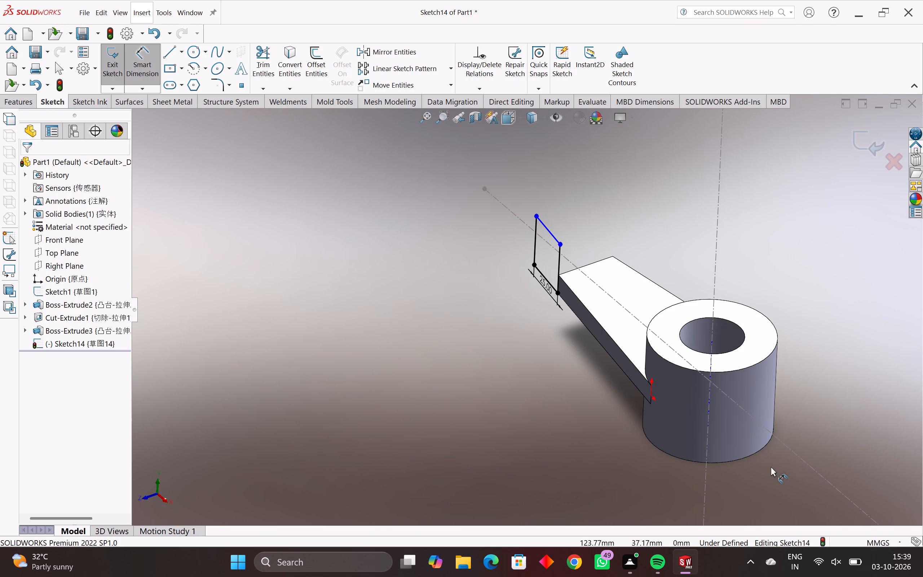
{"action": "scroll", "coordinate": [771, 467], "scroll_direction": "down", "scroll_amount": 1}
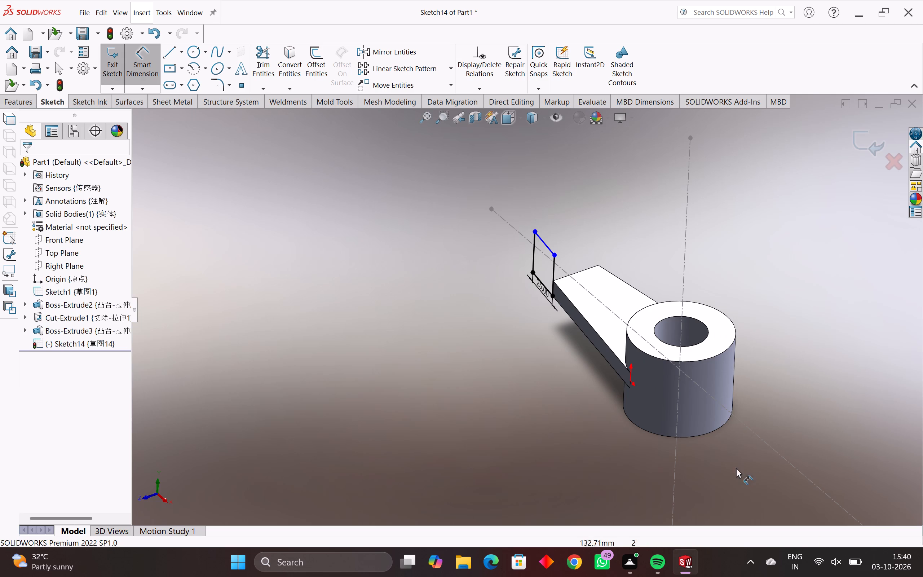
{"action": "middle_click_drag", "start_coordinate": [743, 468], "coordinate": [798, 459]}
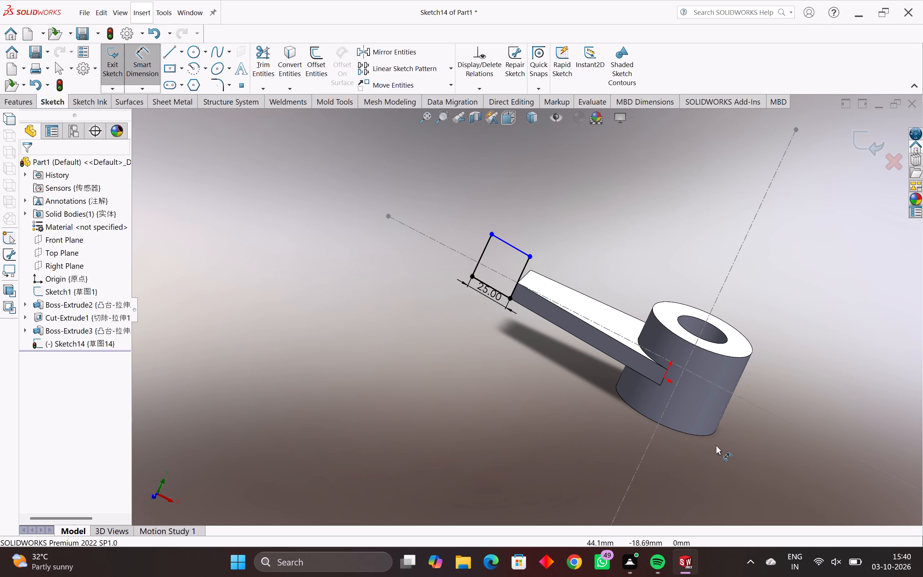
{"action": "middle_click_drag", "start_coordinate": [758, 431], "coordinate": [757, 390]}
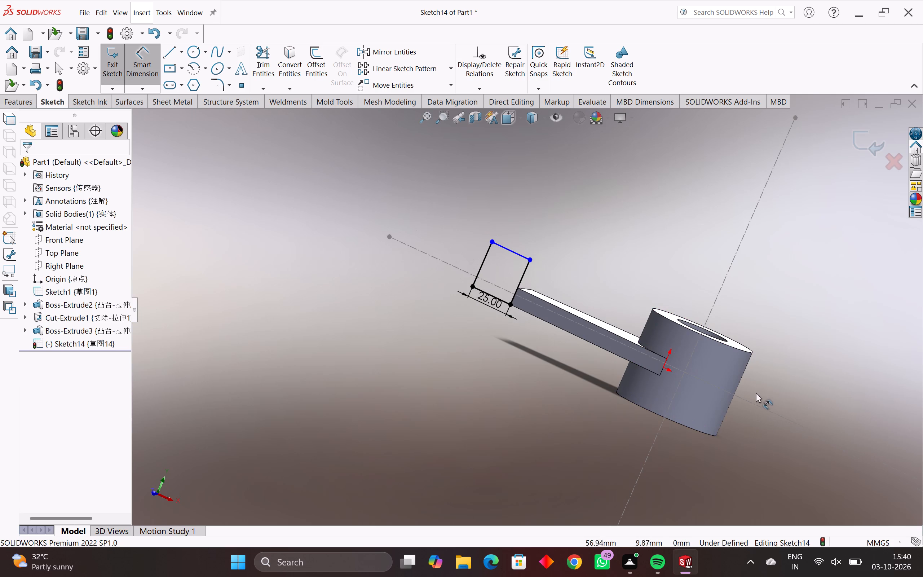
{"action": "key", "text": "Escape"}
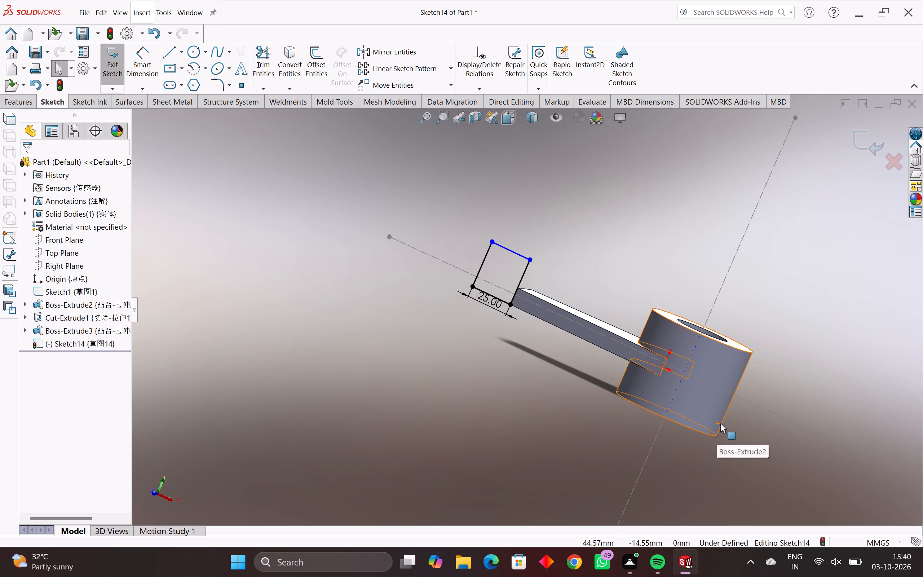
{"action": "middle_click_drag", "start_coordinate": [744, 423], "coordinate": [747, 420]}
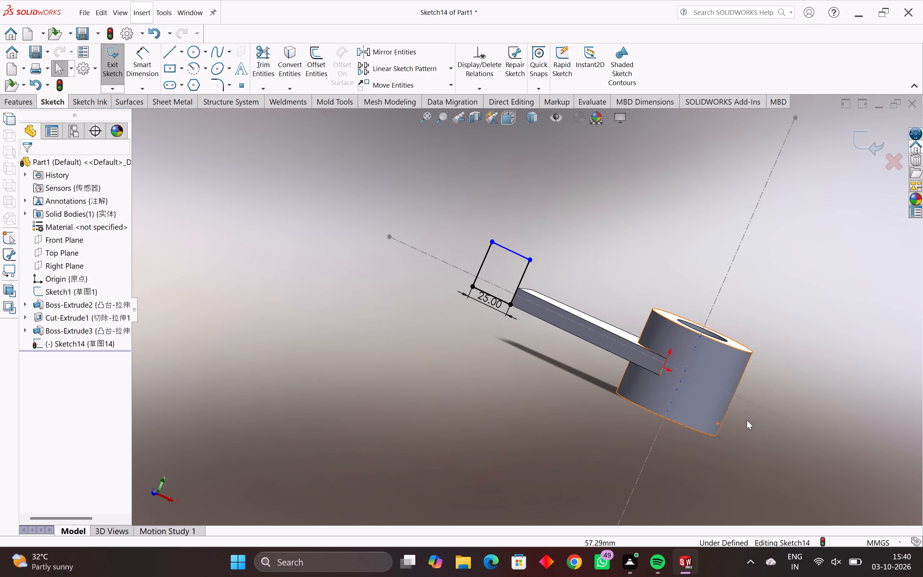
{"action": "middle_click_drag", "start_coordinate": [747, 420], "coordinate": [827, 443]}
{"action": "middle_click_drag", "start_coordinate": [786, 443], "coordinate": [770, 441]}
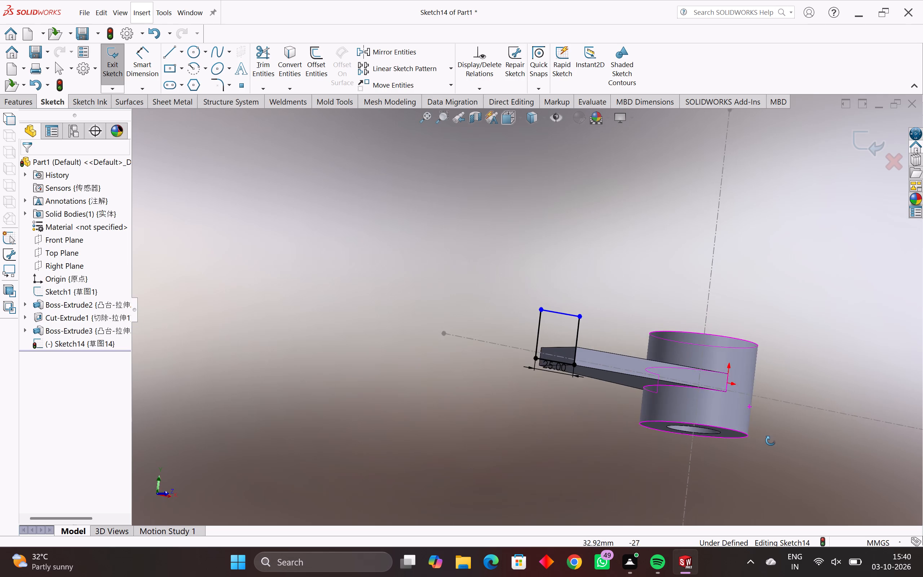
{"action": "middle_click_drag", "start_coordinate": [770, 441], "coordinate": [714, 440]}
{"action": "scroll", "coordinate": [557, 338], "scroll_direction": "up", "scroll_amount": 2}
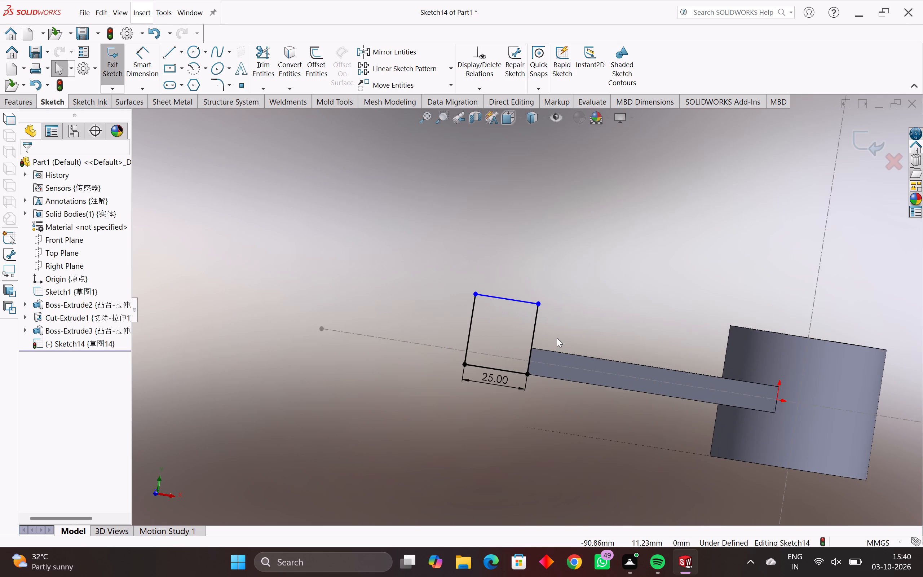
{"action": "scroll", "coordinate": [557, 338], "scroll_direction": "down", "scroll_amount": 1}
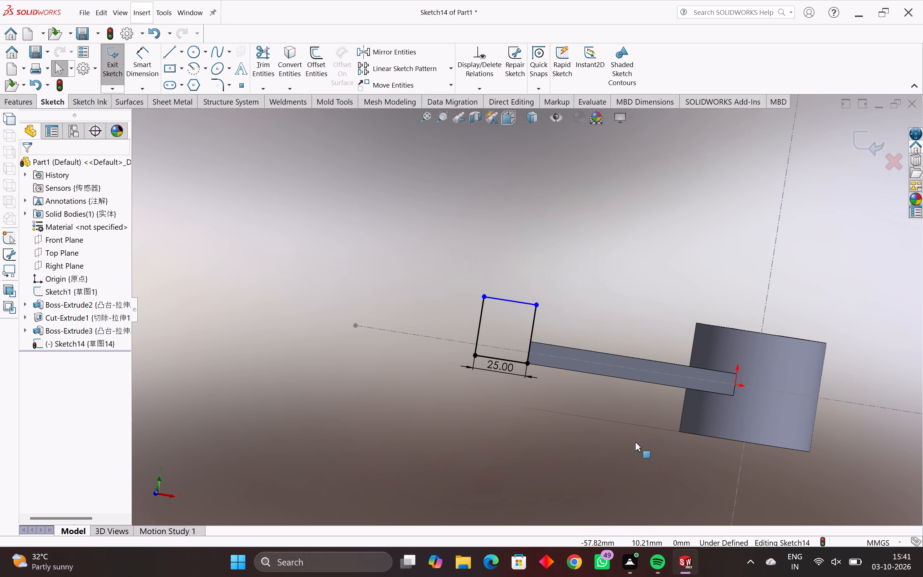
{"action": "scroll", "coordinate": [634, 464], "scroll_direction": "up", "scroll_amount": 1}
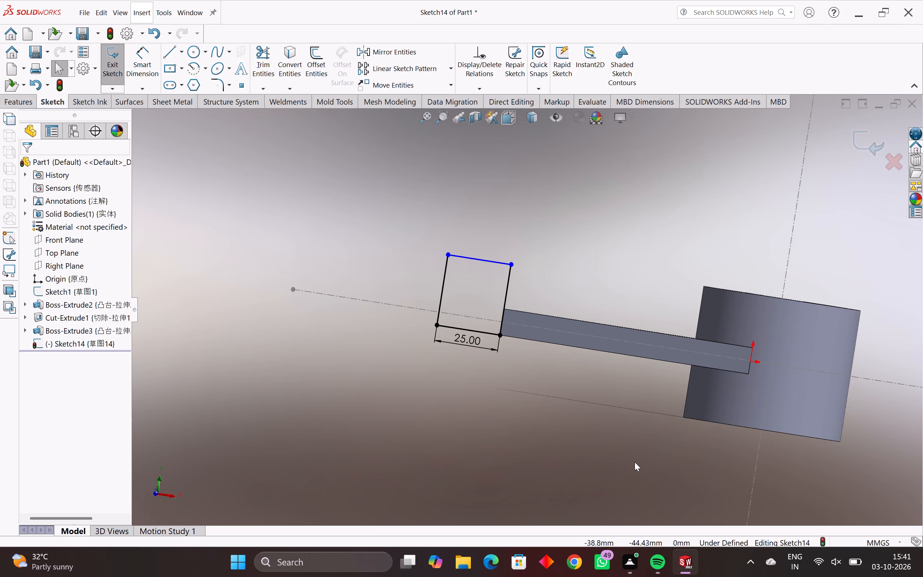
{"action": "scroll", "coordinate": [582, 342], "scroll_direction": "up", "scroll_amount": 1}
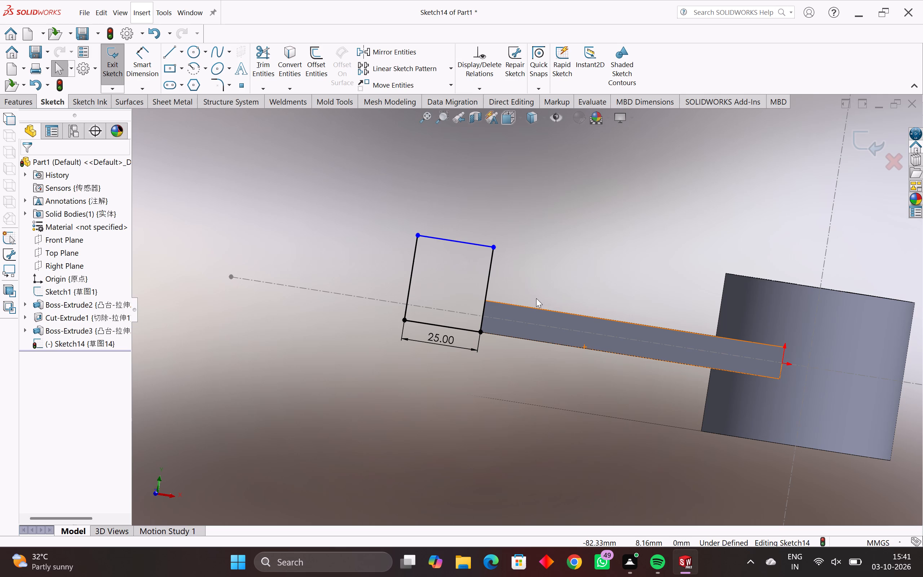
{"action": "scroll", "coordinate": [536, 298], "scroll_direction": "down", "scroll_amount": 1}
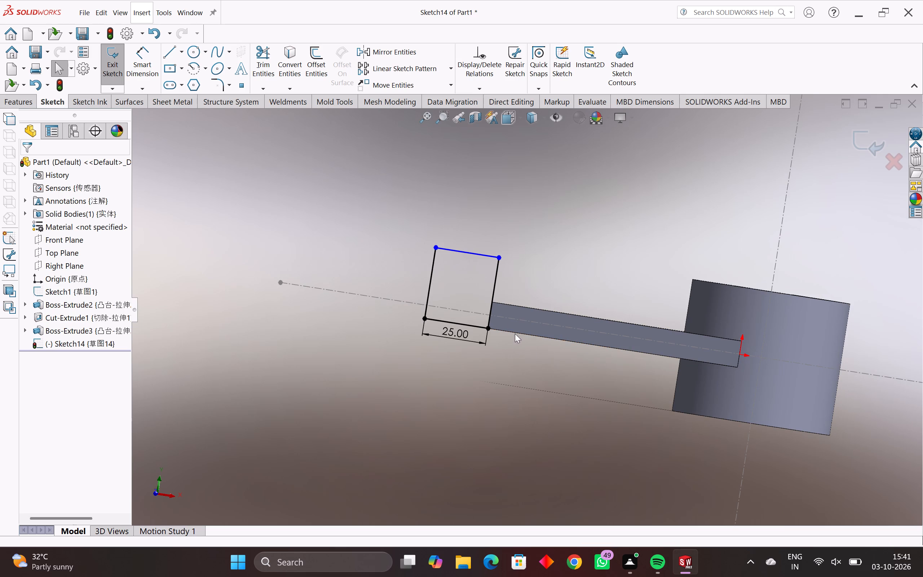
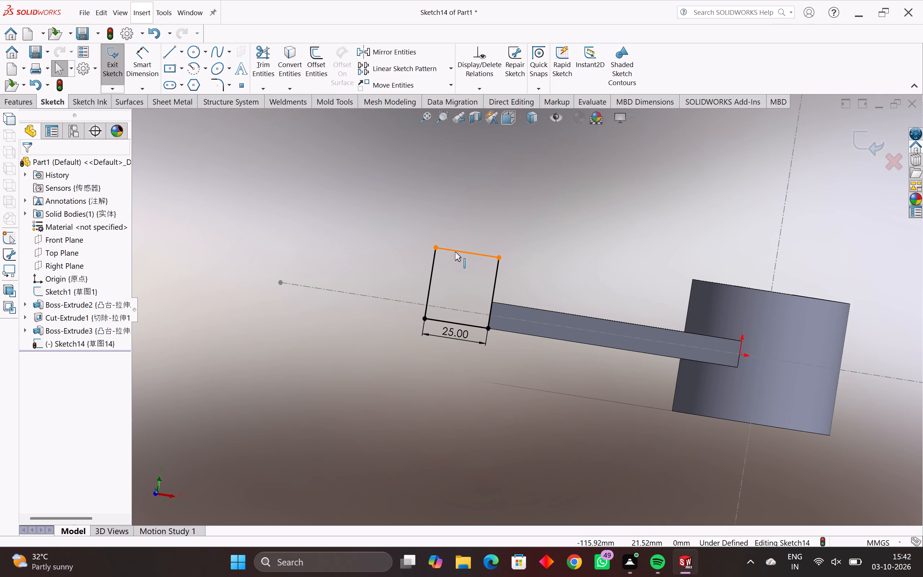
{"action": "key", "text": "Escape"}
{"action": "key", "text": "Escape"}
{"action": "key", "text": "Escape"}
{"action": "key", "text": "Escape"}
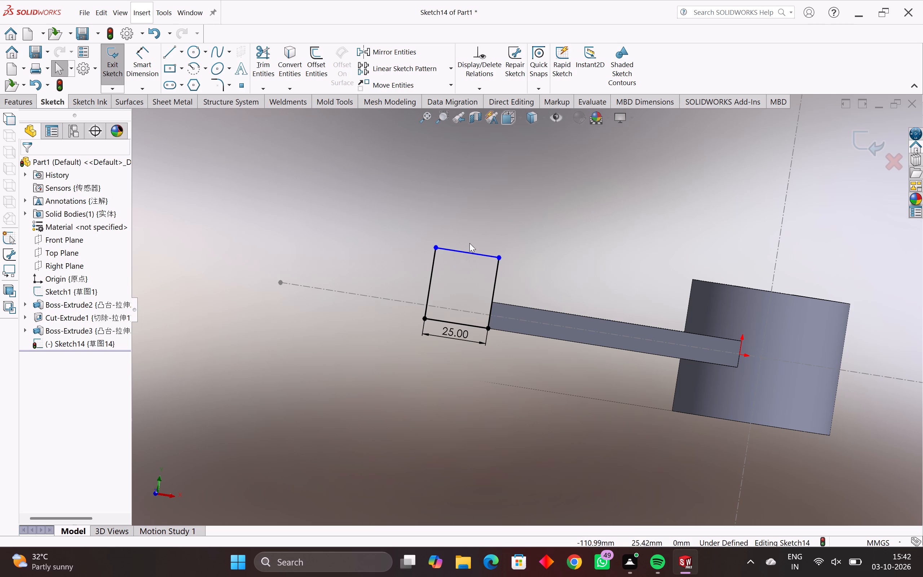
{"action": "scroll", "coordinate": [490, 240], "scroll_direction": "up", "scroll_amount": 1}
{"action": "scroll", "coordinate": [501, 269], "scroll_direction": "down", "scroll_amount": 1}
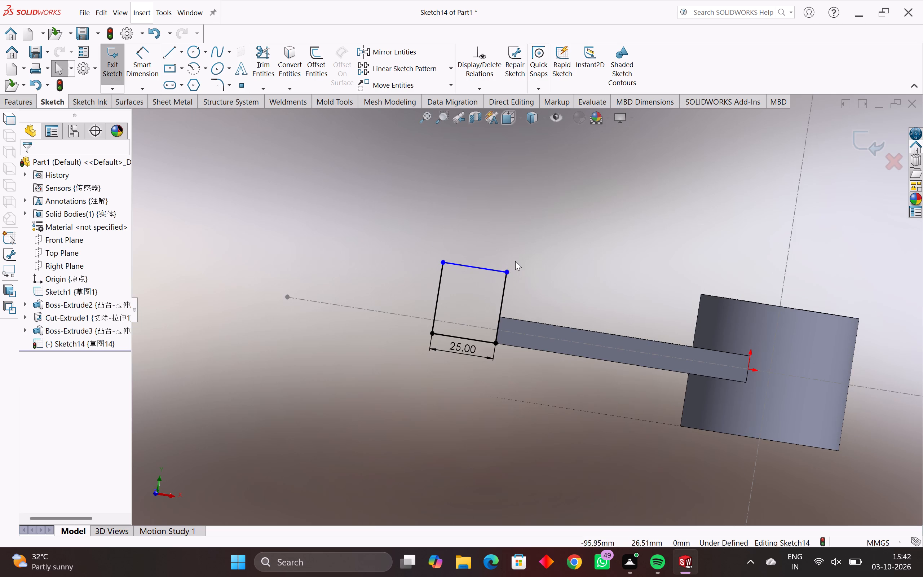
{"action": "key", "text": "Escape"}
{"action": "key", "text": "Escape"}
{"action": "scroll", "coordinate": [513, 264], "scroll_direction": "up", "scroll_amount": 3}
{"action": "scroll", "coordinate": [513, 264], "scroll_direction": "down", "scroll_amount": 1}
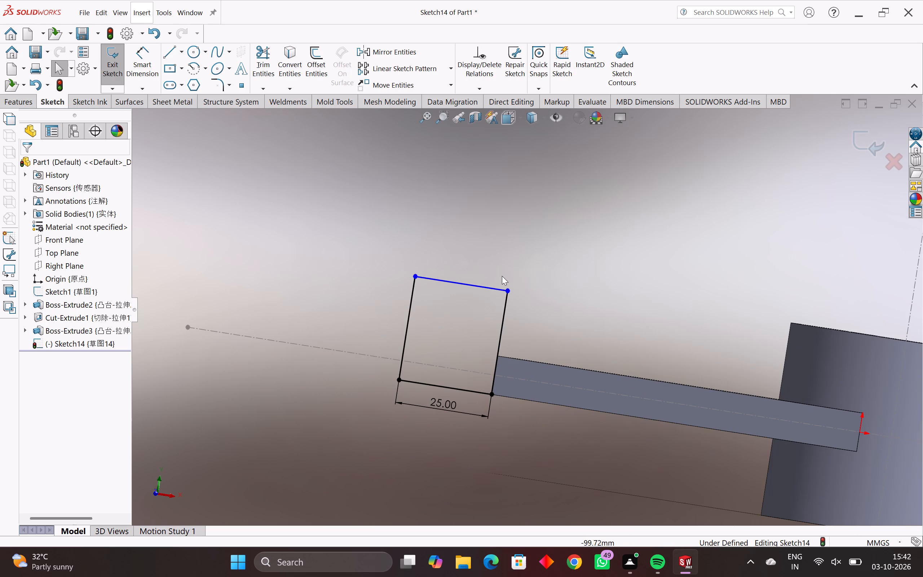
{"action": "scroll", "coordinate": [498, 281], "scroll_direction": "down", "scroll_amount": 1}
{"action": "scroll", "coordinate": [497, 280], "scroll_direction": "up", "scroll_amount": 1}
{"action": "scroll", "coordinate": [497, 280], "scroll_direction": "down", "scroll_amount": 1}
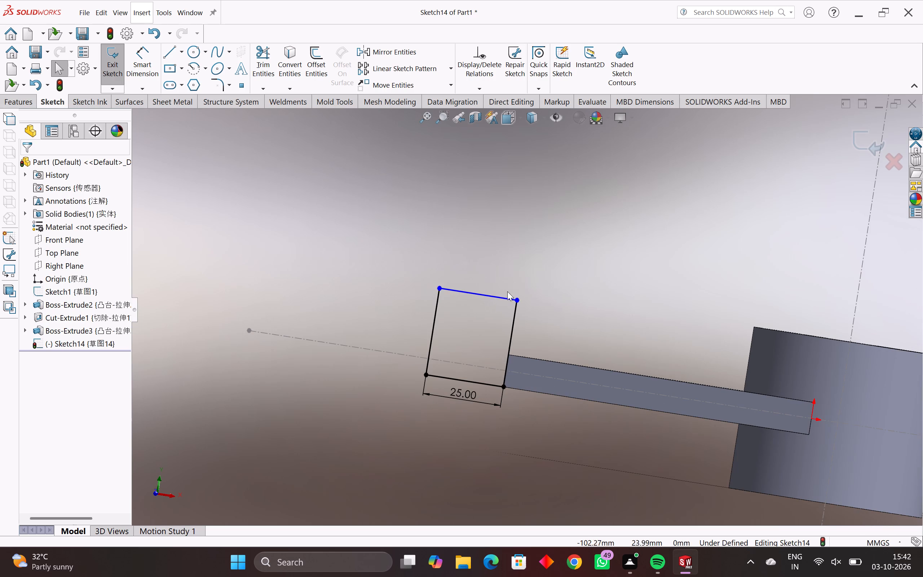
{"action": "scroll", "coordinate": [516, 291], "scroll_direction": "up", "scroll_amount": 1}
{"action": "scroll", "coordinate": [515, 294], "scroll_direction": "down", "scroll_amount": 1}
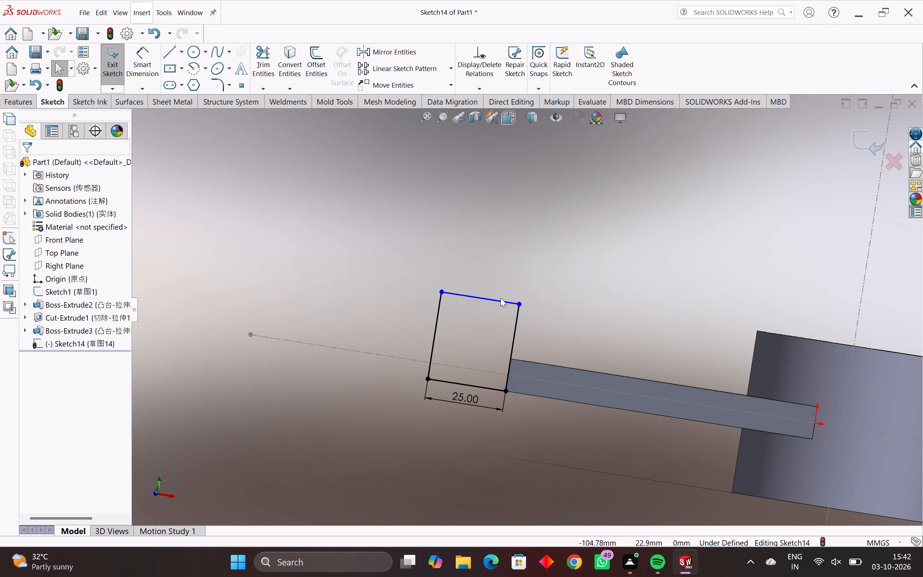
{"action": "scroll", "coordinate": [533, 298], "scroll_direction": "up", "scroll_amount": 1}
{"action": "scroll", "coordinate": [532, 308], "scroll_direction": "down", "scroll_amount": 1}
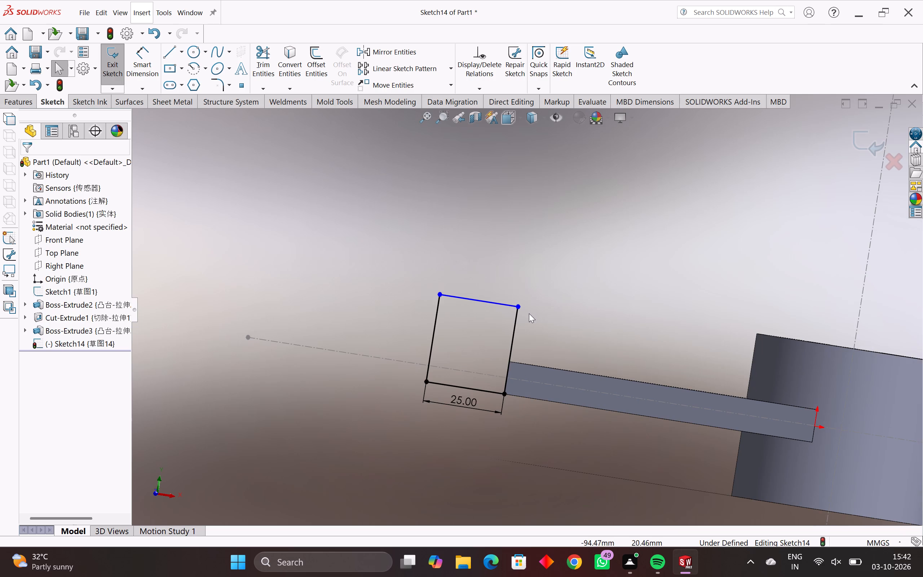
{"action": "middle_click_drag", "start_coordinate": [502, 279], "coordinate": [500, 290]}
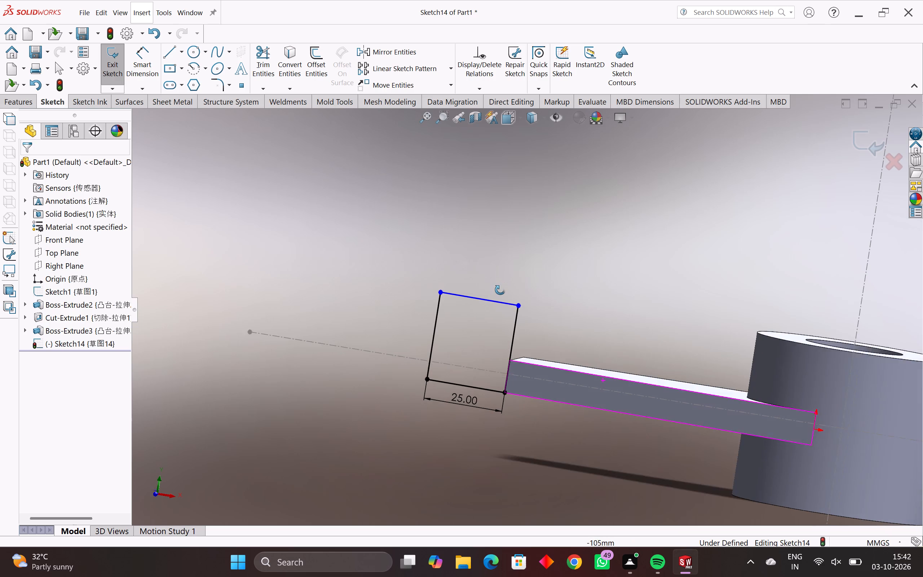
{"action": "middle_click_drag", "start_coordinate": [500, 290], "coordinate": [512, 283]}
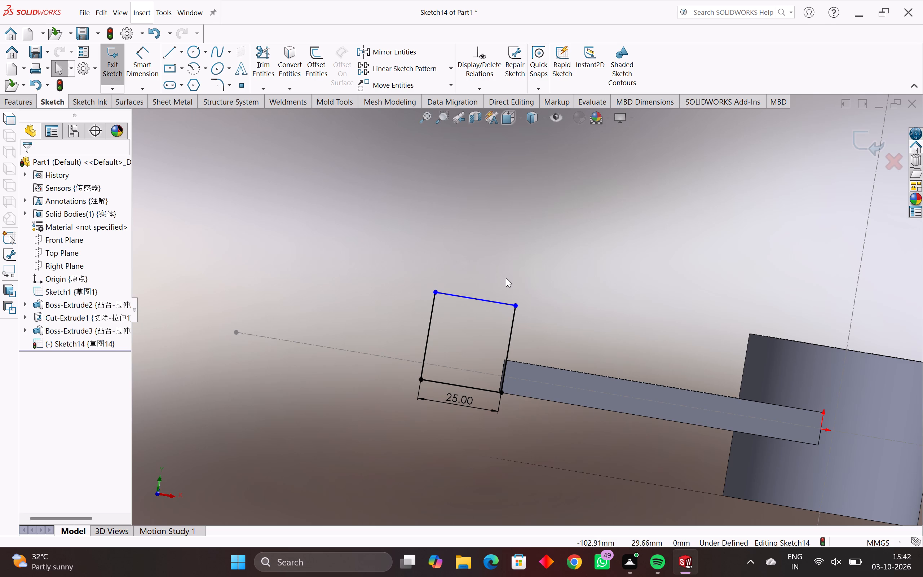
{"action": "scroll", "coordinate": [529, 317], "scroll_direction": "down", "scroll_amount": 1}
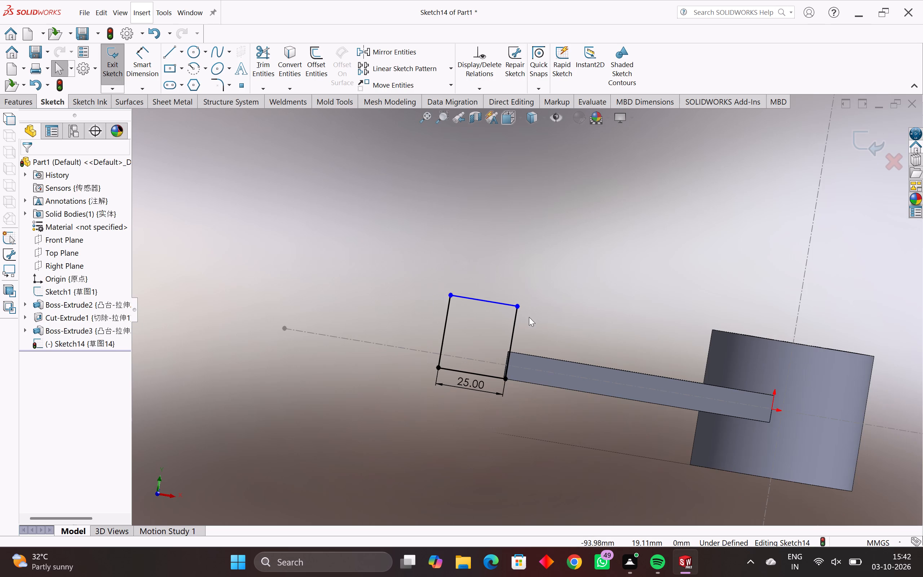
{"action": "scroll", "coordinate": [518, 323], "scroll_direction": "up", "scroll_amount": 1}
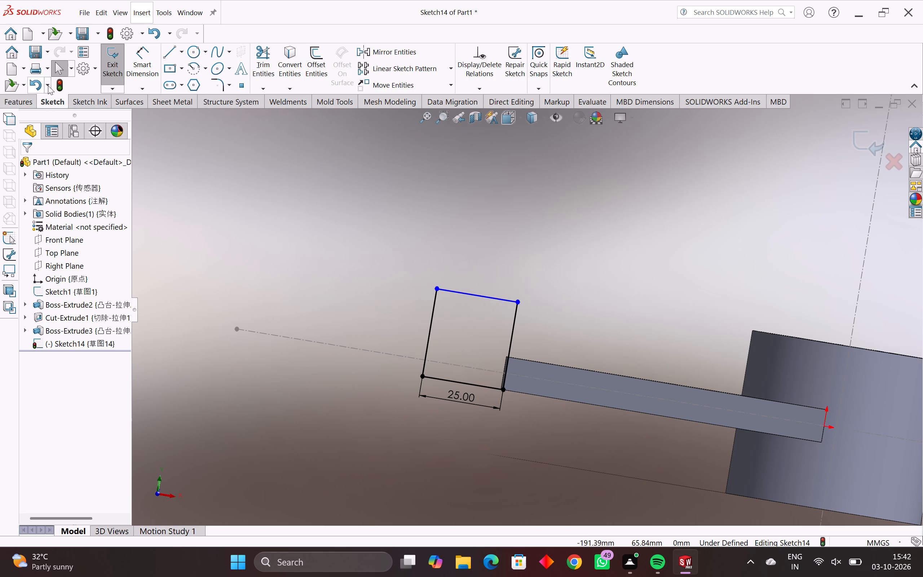
Sketch a 12.5 mm radius circle centred on the midpoint of the rectangle's top edge, reaching its upper corners.
{"action": "left_click", "coordinate": [196, 54]}
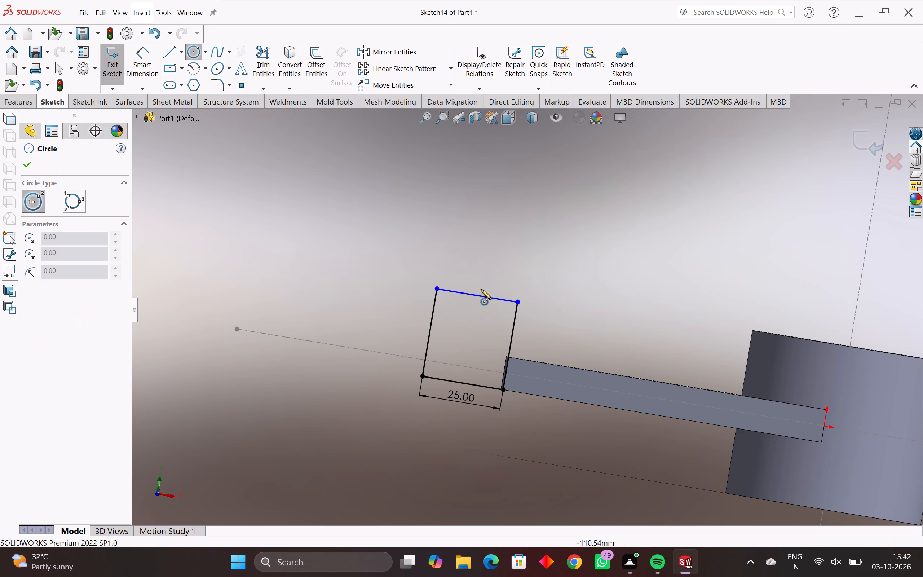
{"action": "left_click", "coordinate": [477, 296]}
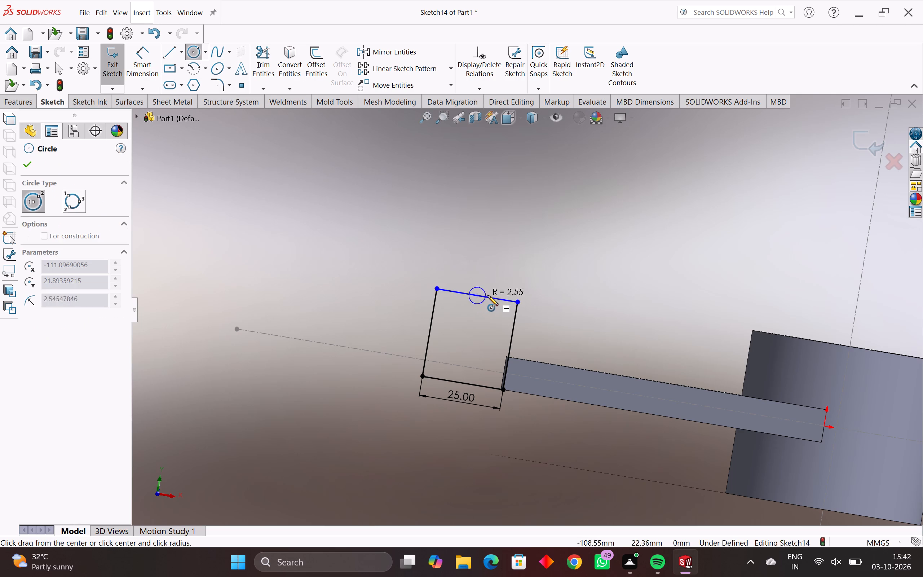
{"action": "left_click", "coordinate": [518, 301]}
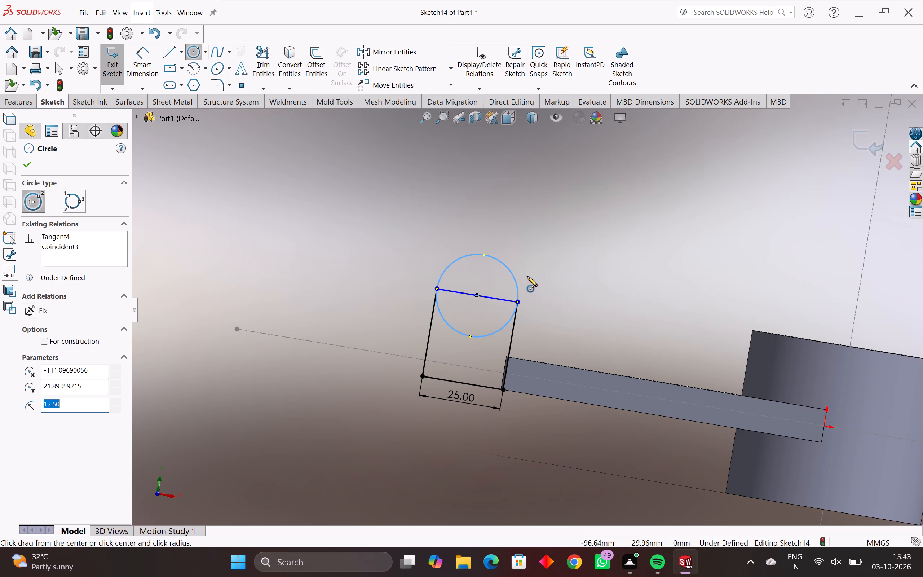
{"action": "key", "text": "Escape"}
{"action": "key", "text": "Escape"}
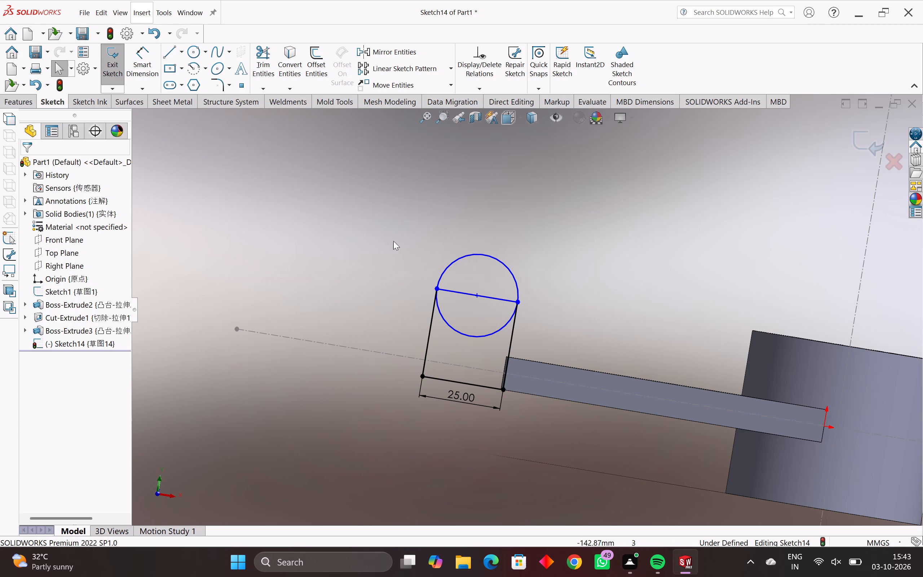
Draw a 25 mm line across the rectangle, from the arm end's upper corner to the rectangle's outer side.
{"action": "left_click", "coordinate": [168, 50]}
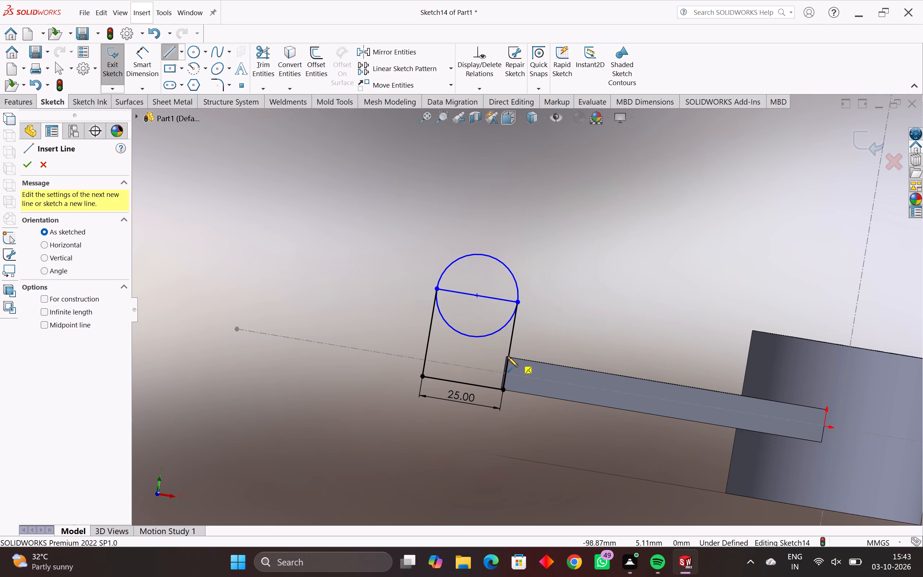
{"action": "scroll", "coordinate": [511, 356], "scroll_direction": "up", "scroll_amount": 2}
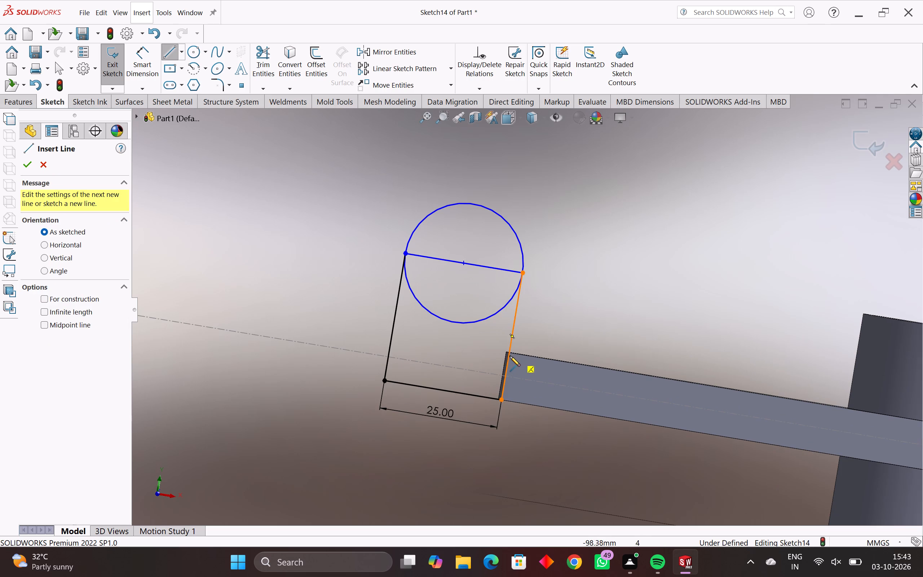
{"action": "left_click", "coordinate": [509, 353]}
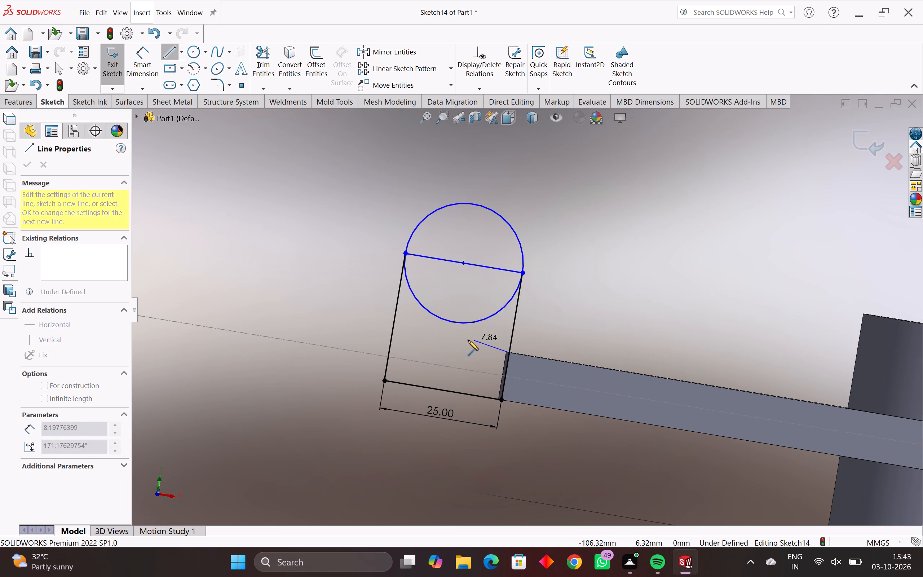
{"action": "left_click", "coordinate": [392, 333]}
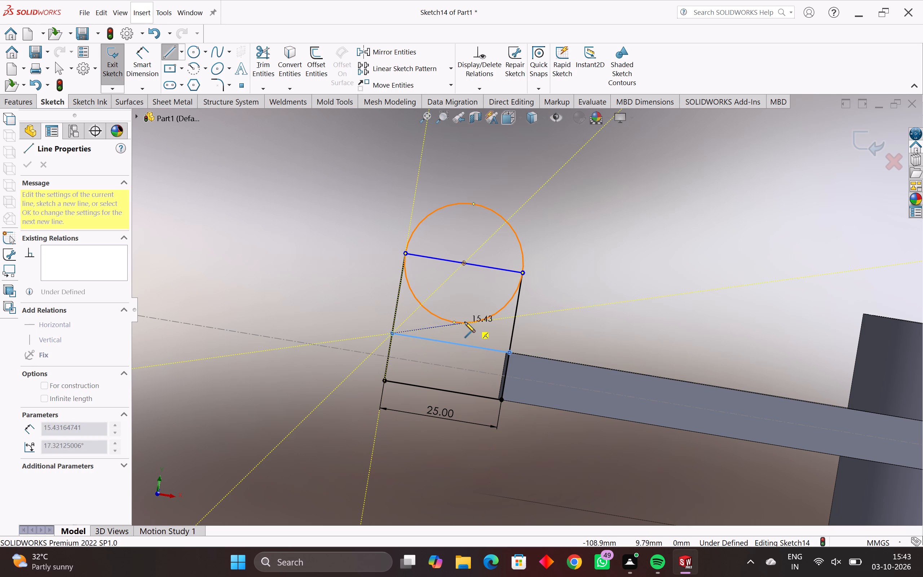
{"action": "key", "text": "Escape"}
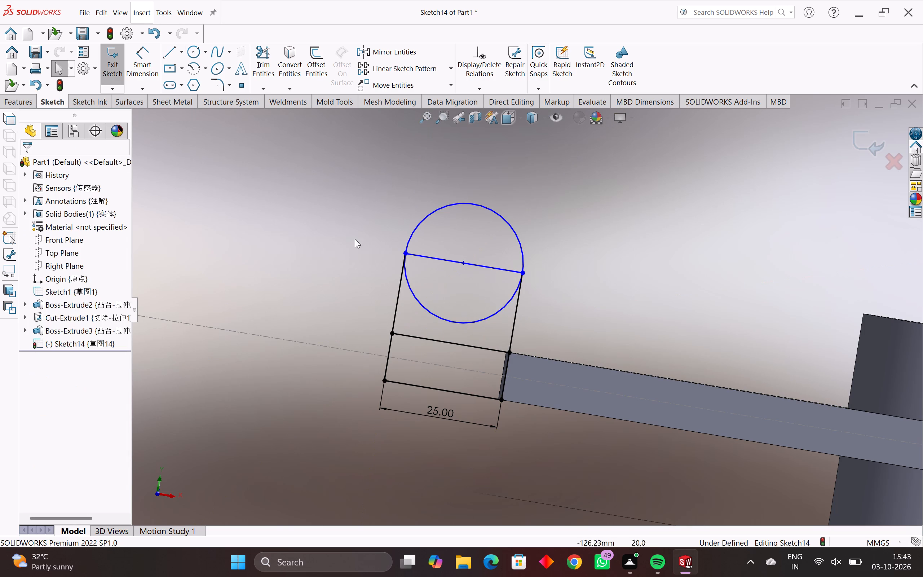
Trim away the circle's lower half inside the rectangle, leaving only the arc above the top edge.
{"action": "left_click", "coordinate": [257, 54]}
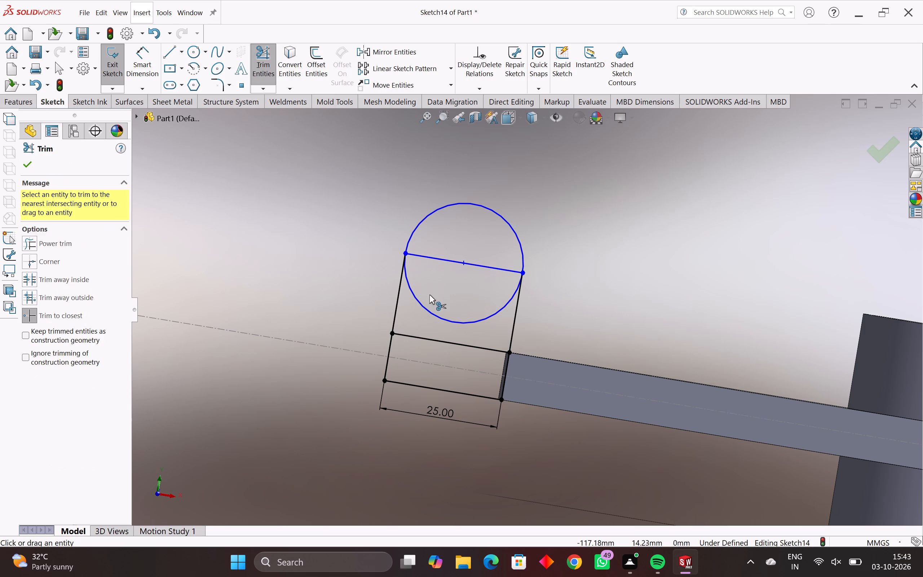
{"action": "left_click", "coordinate": [427, 309]}
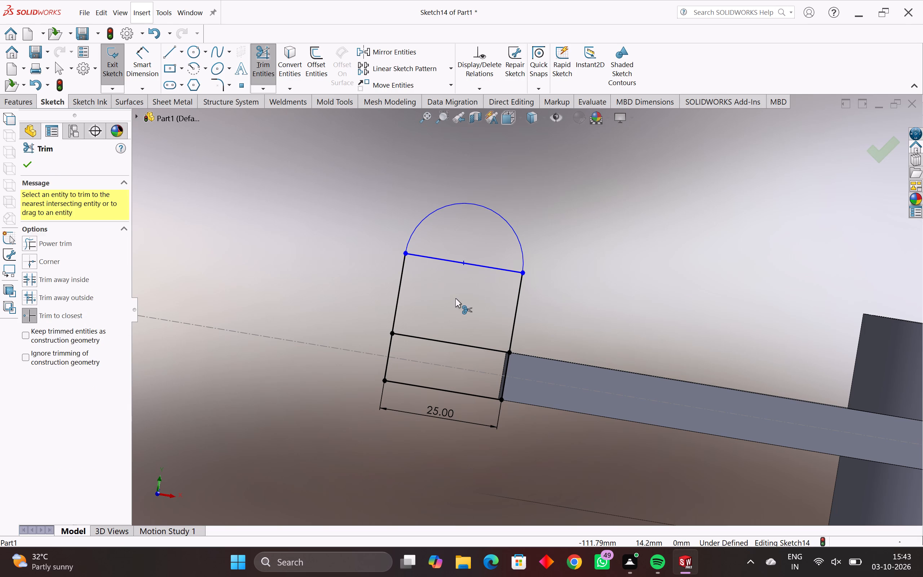
{"action": "key", "text": "Escape"}
{"action": "key", "text": "Escape"}
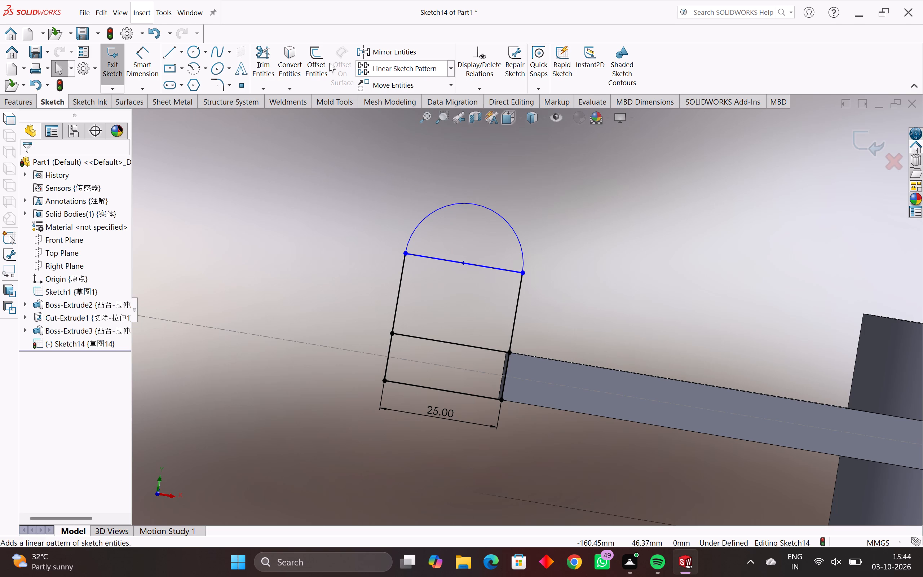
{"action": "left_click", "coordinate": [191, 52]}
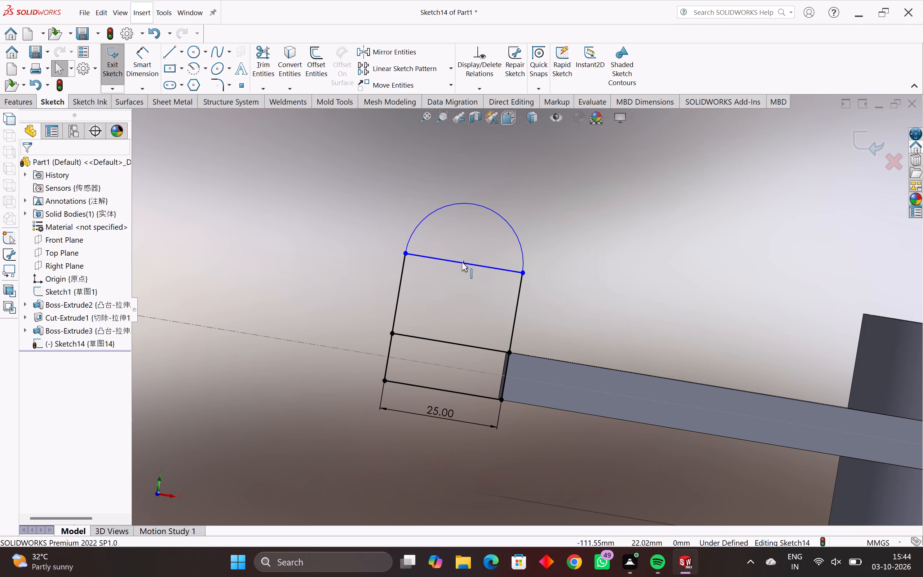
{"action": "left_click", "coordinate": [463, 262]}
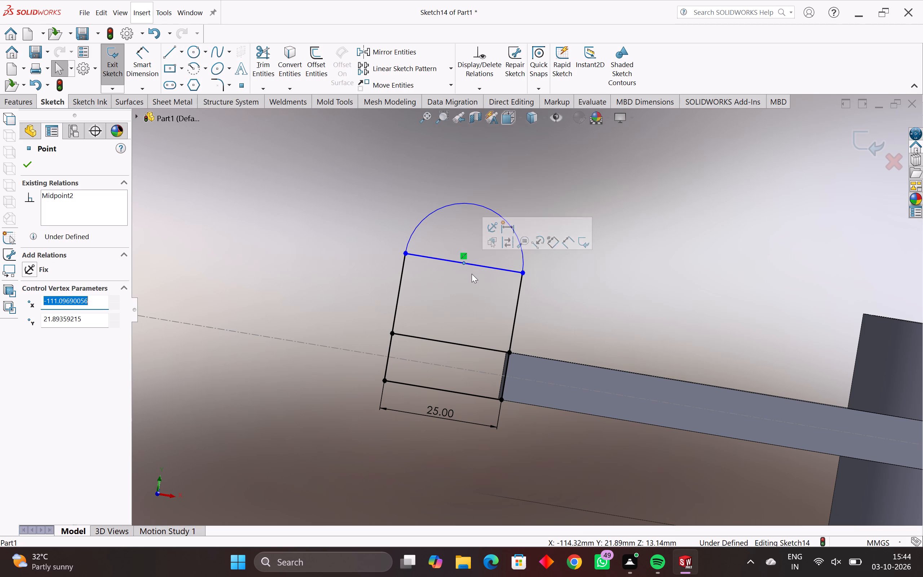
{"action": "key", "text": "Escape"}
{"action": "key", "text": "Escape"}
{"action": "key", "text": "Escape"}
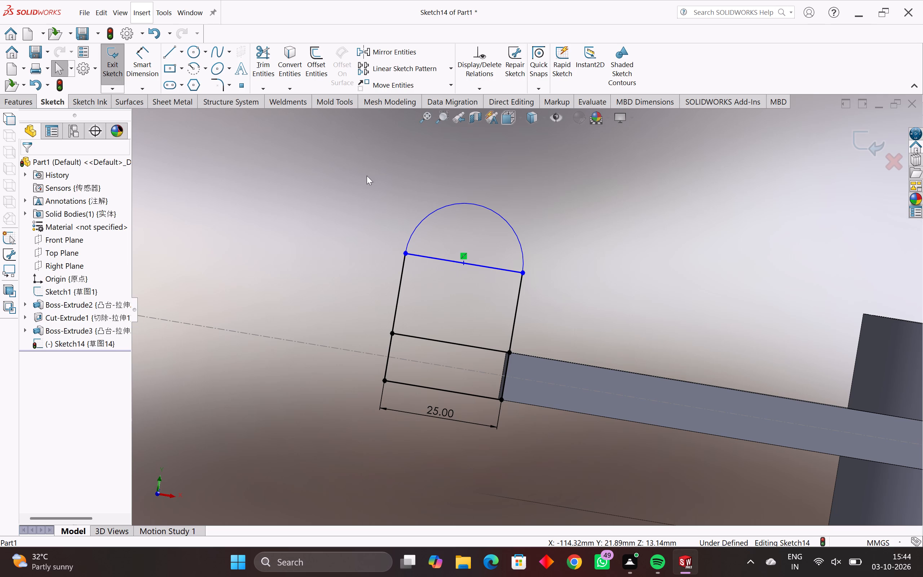
Sketch a circle centred on the midpoint of the rectangle's top edge and set its radius to 6 mm.
{"action": "left_click", "coordinate": [191, 52]}
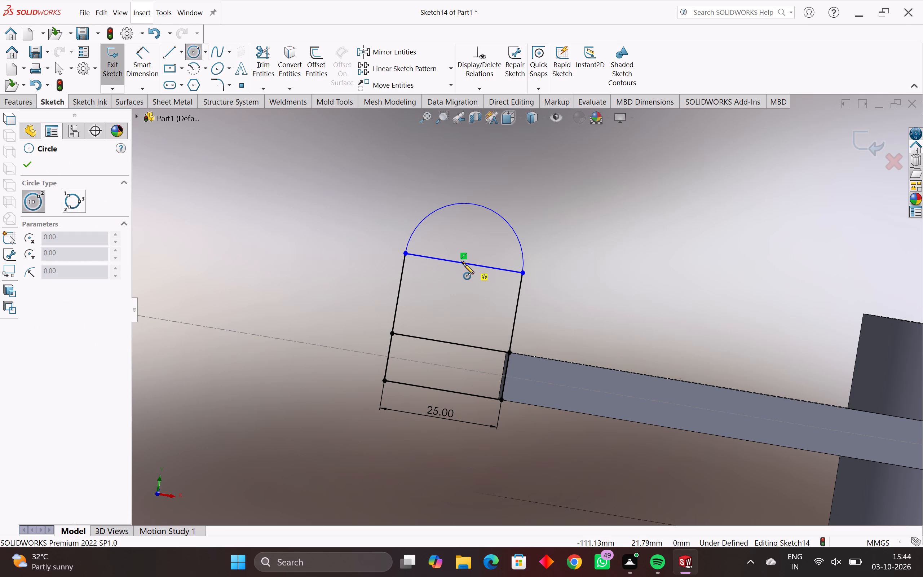
{"action": "left_click", "coordinate": [464, 264]}
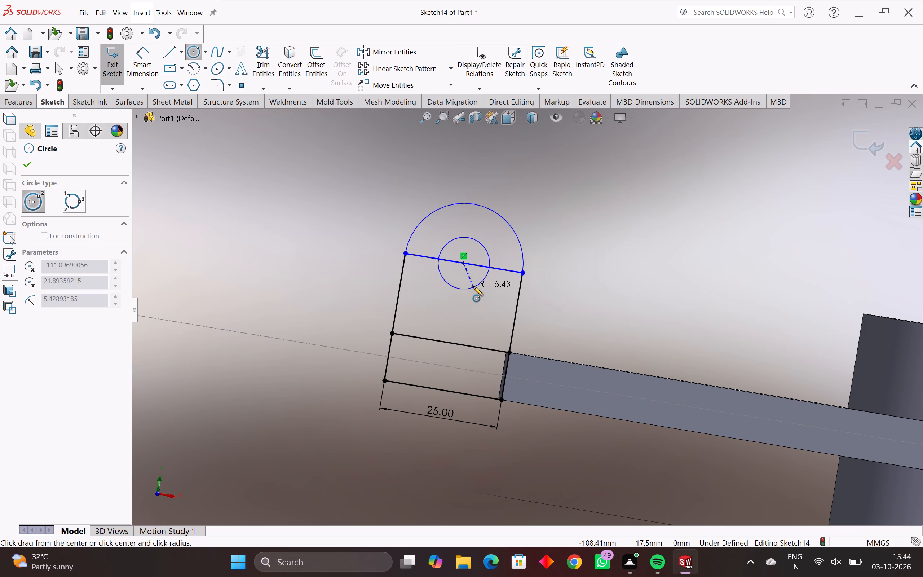
{"action": "left_click", "coordinate": [473, 286]}
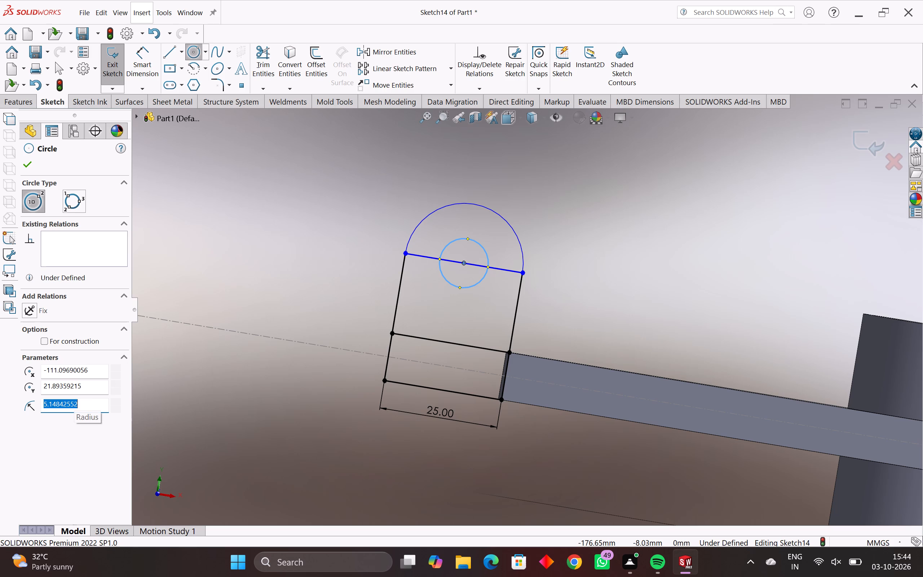
{"action": "key", "text": "6"}
{"action": "key", "text": "Return"}
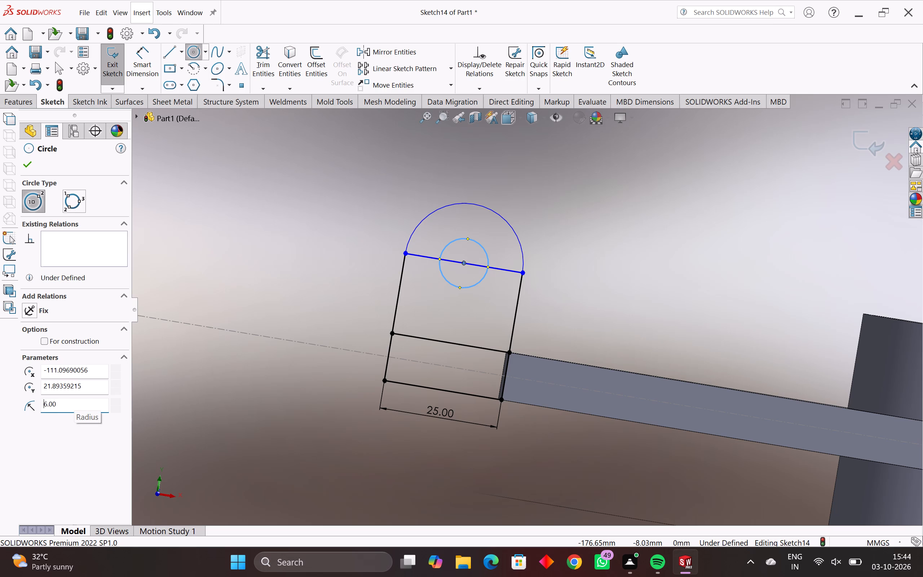
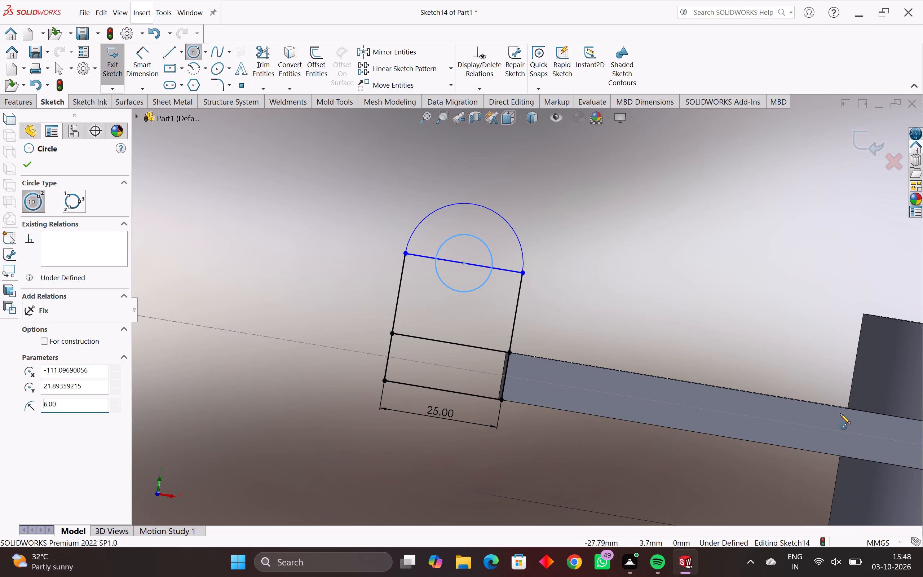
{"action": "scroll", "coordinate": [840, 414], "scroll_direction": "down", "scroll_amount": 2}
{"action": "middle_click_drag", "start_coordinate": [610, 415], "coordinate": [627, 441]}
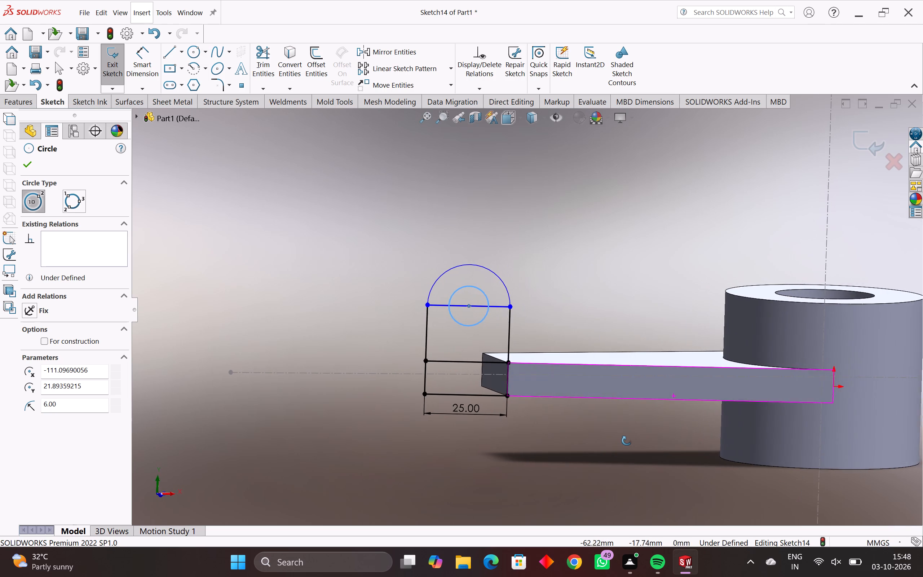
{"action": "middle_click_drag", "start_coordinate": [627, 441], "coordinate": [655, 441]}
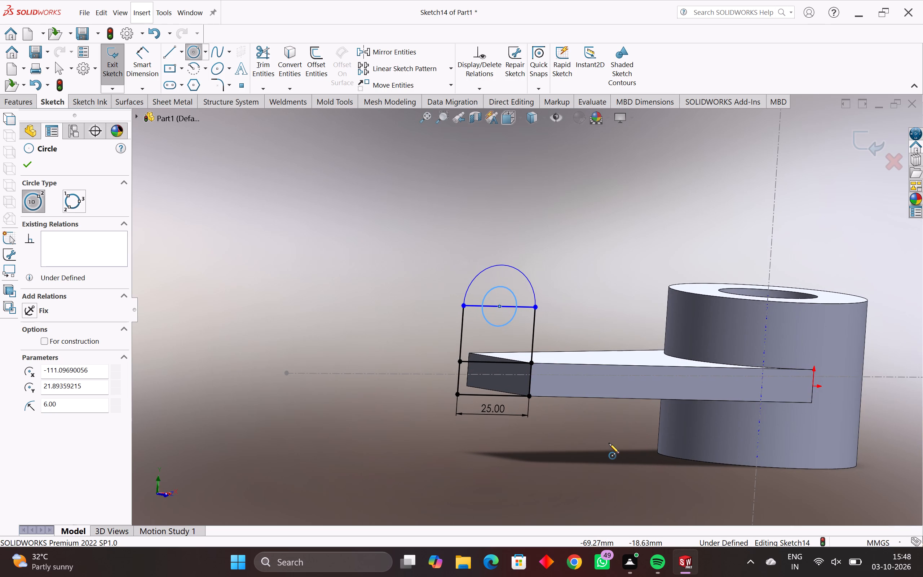
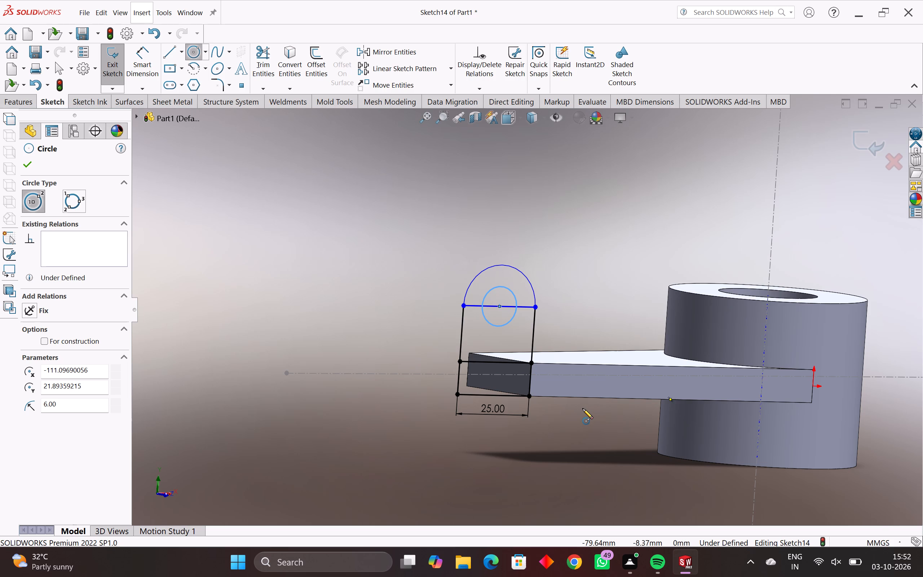
Examine the round-topped lug profile and its hole circle against the arm's end from several angles.
{"action": "scroll", "coordinate": [587, 410], "scroll_direction": "up", "scroll_amount": 1}
{"action": "scroll", "coordinate": [539, 364], "scroll_direction": "down", "scroll_amount": 2}
{"action": "scroll", "coordinate": [501, 350], "scroll_direction": "up", "scroll_amount": 3}
{"action": "scroll", "coordinate": [565, 310], "scroll_direction": "down", "scroll_amount": 3}
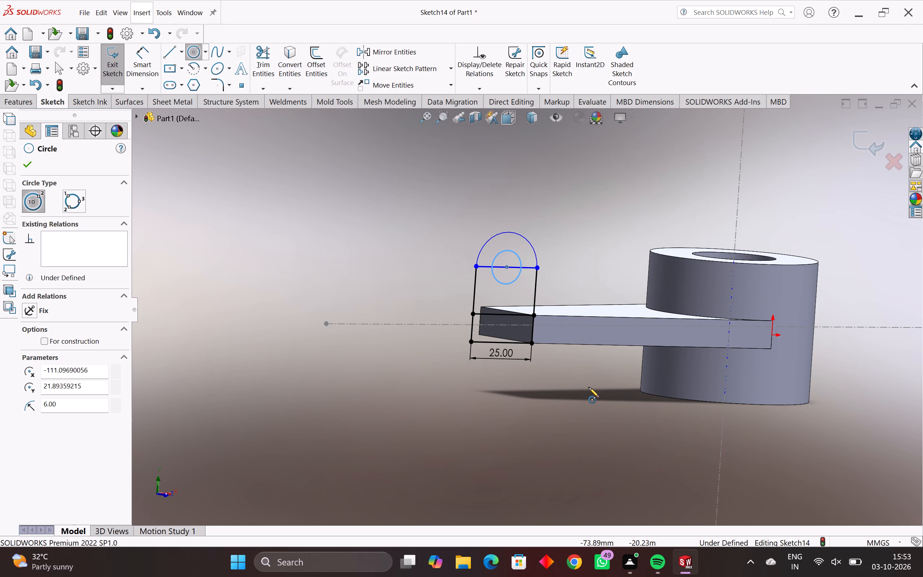
{"action": "middle_click_drag", "start_coordinate": [537, 375], "coordinate": [636, 381]}
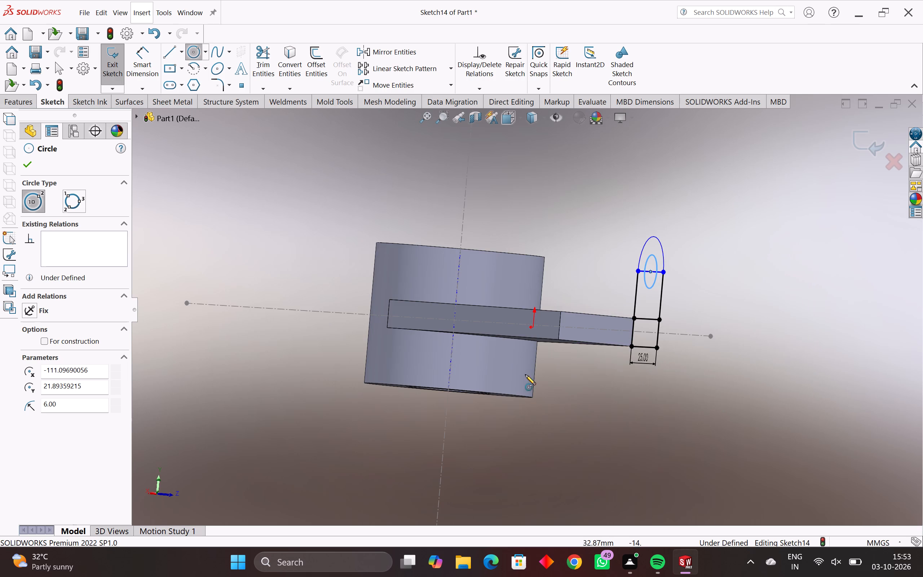
{"action": "middle_click_drag", "start_coordinate": [591, 384], "coordinate": [408, 362]}
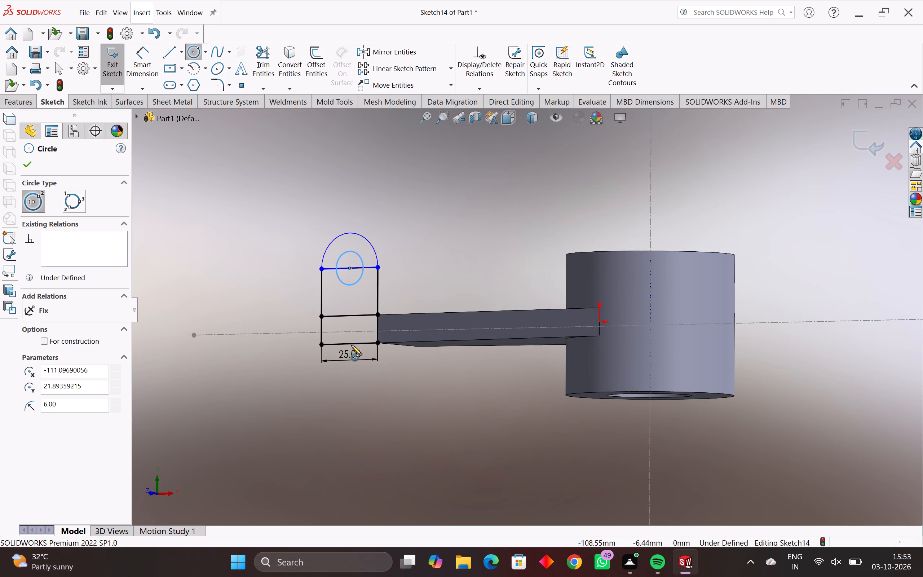
{"action": "middle_click_drag", "start_coordinate": [344, 338], "coordinate": [438, 385]}
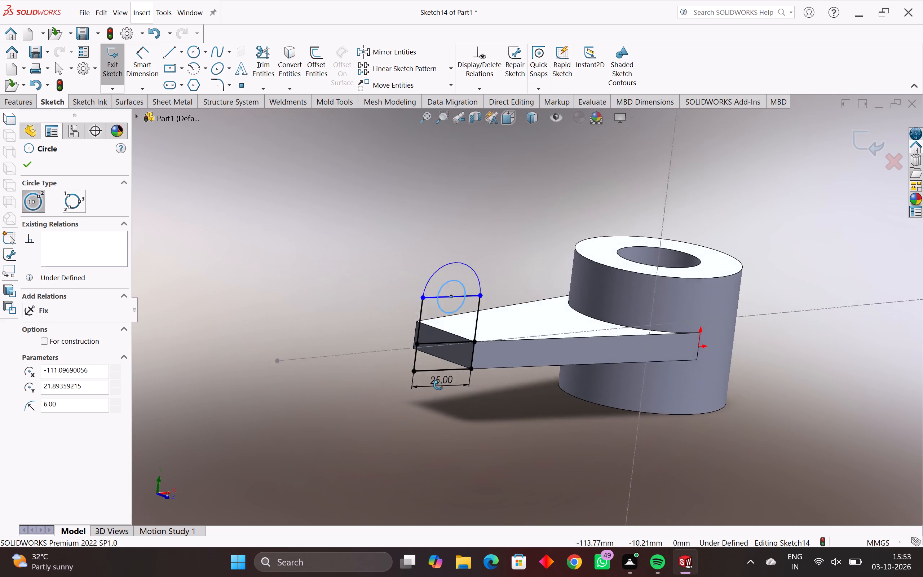
{"action": "middle_click_drag", "start_coordinate": [438, 385], "coordinate": [412, 383]}
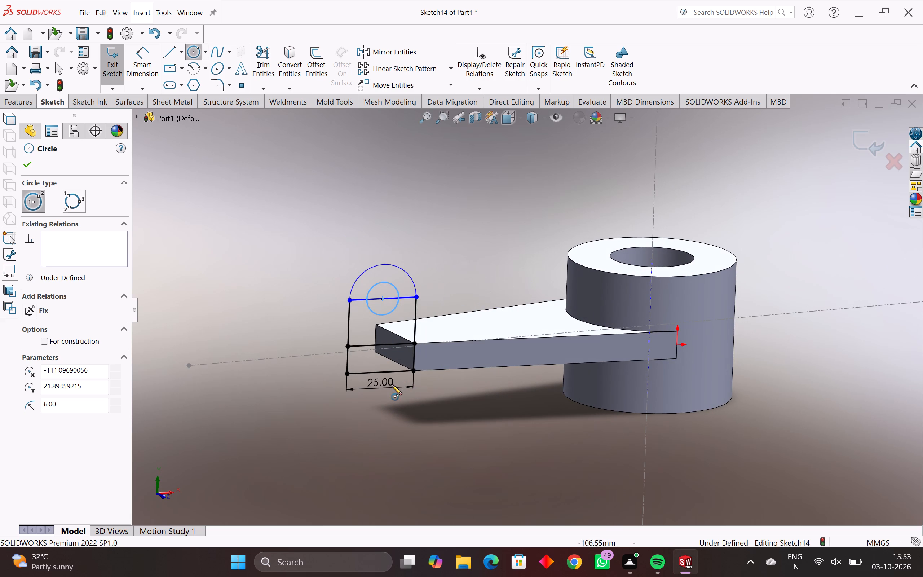
{"action": "key", "text": "Return"}
{"action": "key", "text": "Return"}
{"action": "key", "text": "Return"}
{"action": "key", "text": "Escape"}
{"action": "key", "text": "Escape"}
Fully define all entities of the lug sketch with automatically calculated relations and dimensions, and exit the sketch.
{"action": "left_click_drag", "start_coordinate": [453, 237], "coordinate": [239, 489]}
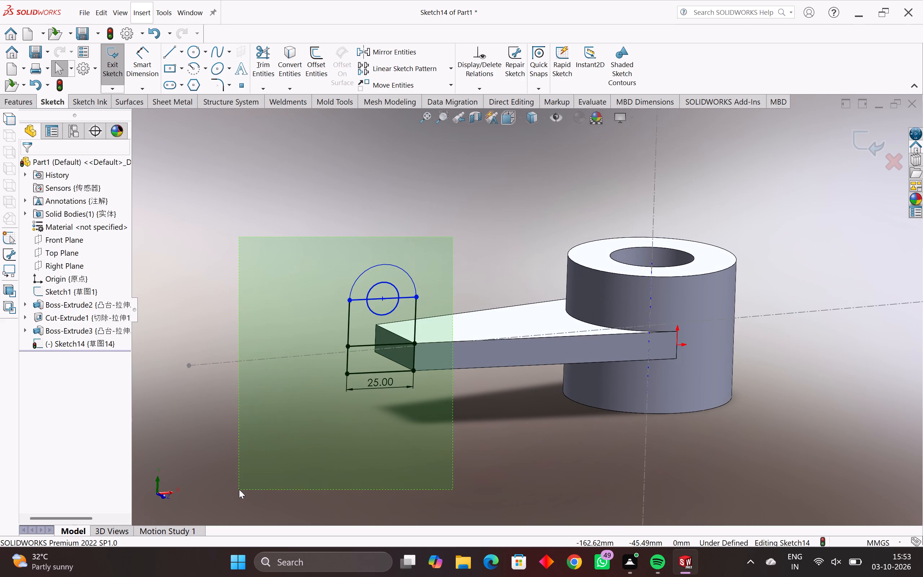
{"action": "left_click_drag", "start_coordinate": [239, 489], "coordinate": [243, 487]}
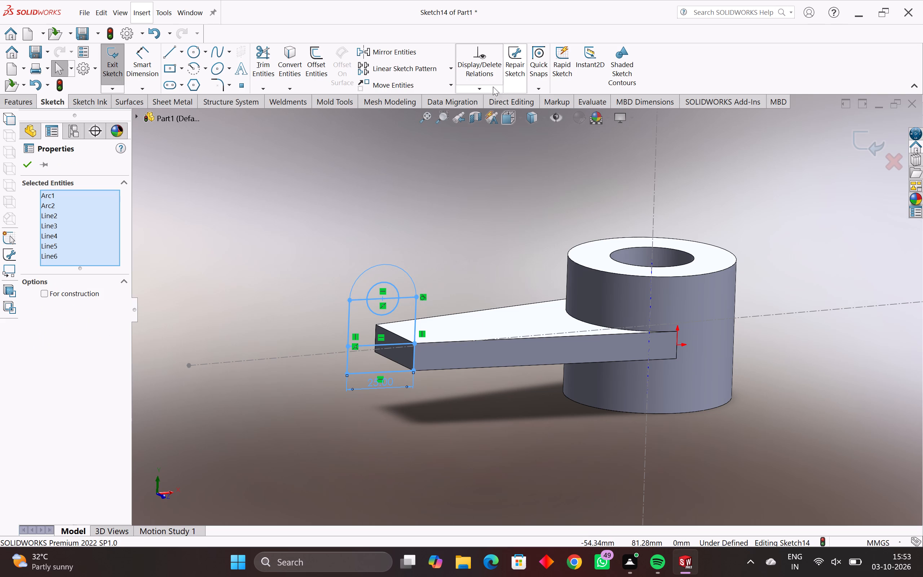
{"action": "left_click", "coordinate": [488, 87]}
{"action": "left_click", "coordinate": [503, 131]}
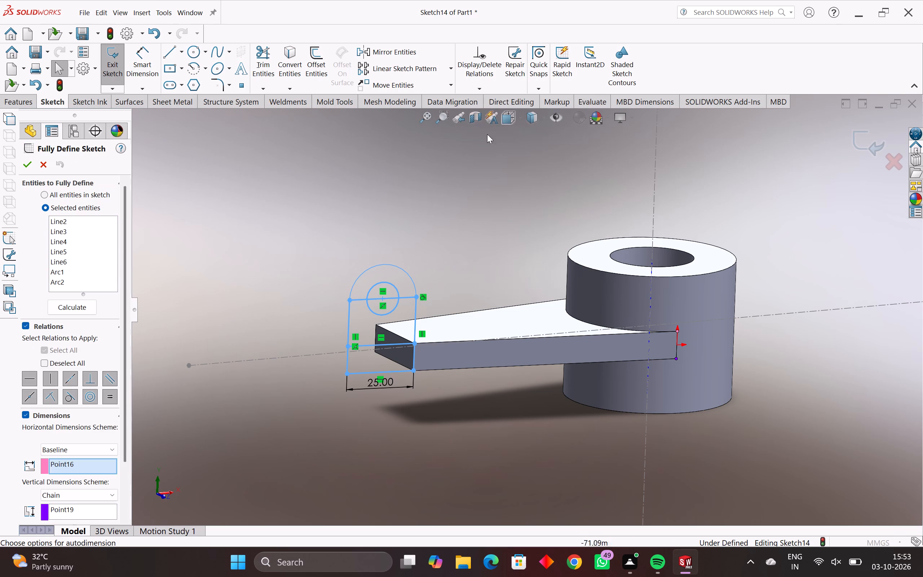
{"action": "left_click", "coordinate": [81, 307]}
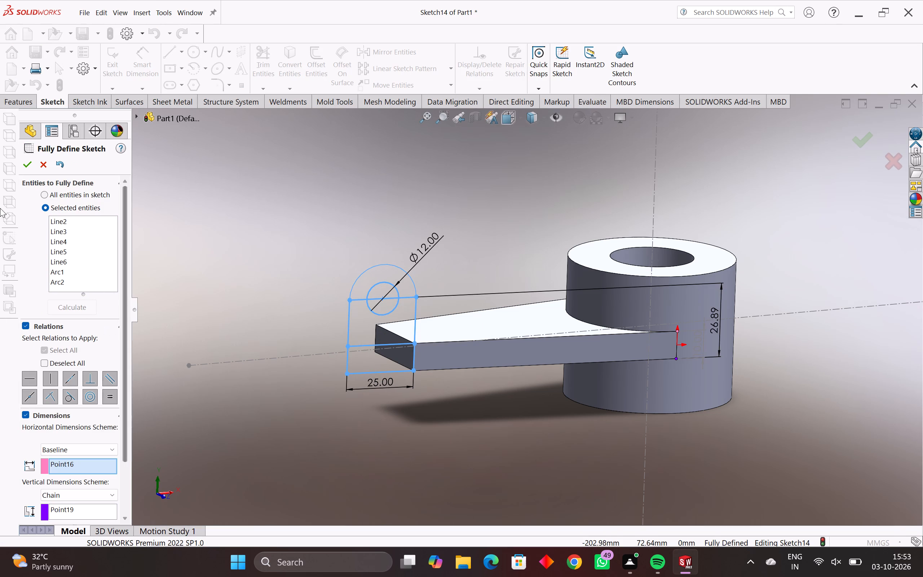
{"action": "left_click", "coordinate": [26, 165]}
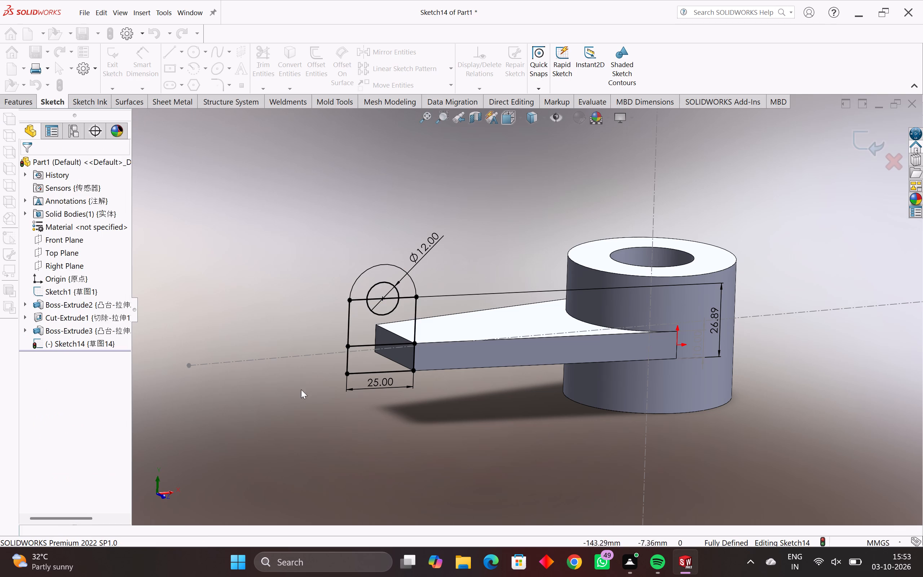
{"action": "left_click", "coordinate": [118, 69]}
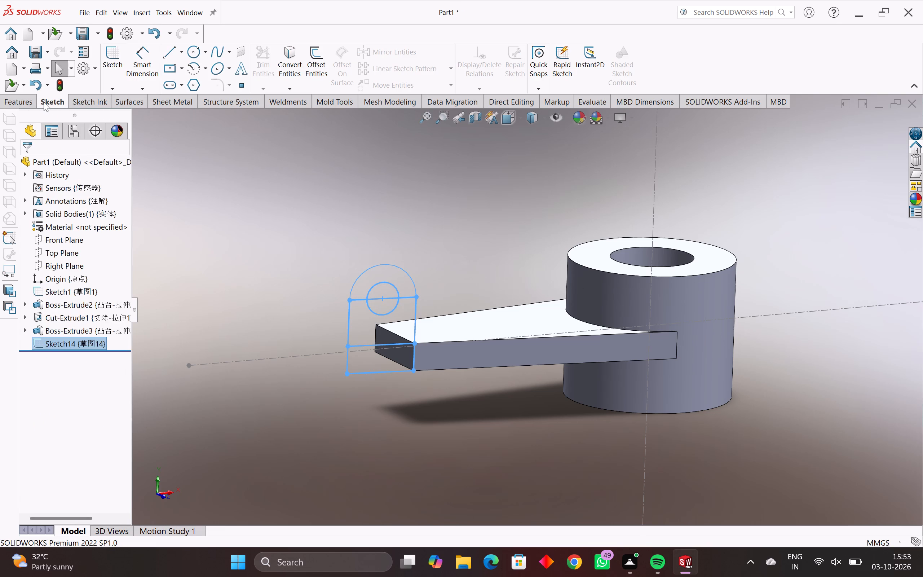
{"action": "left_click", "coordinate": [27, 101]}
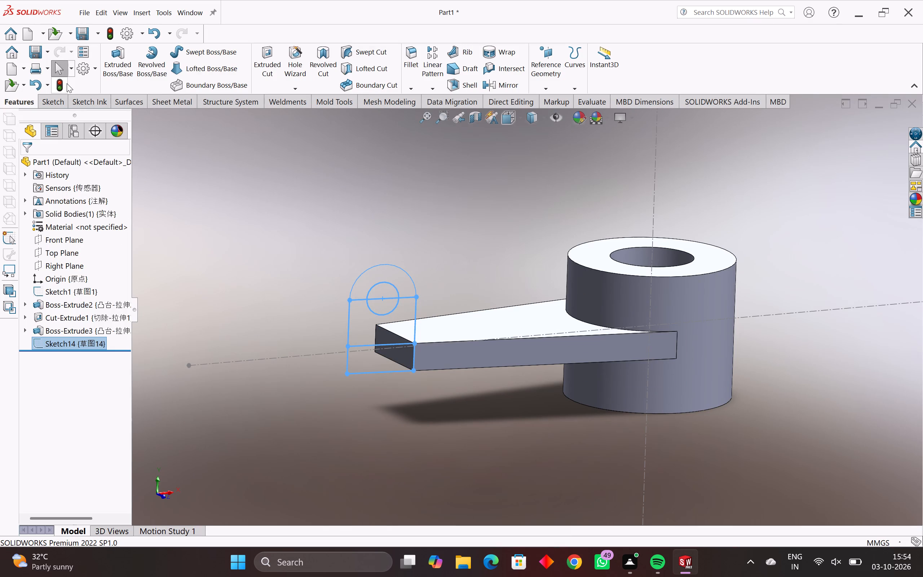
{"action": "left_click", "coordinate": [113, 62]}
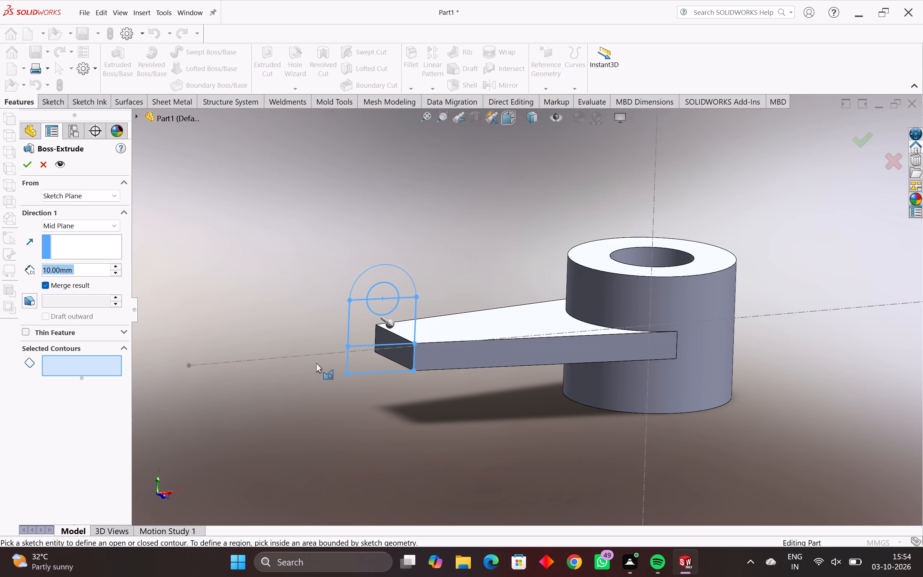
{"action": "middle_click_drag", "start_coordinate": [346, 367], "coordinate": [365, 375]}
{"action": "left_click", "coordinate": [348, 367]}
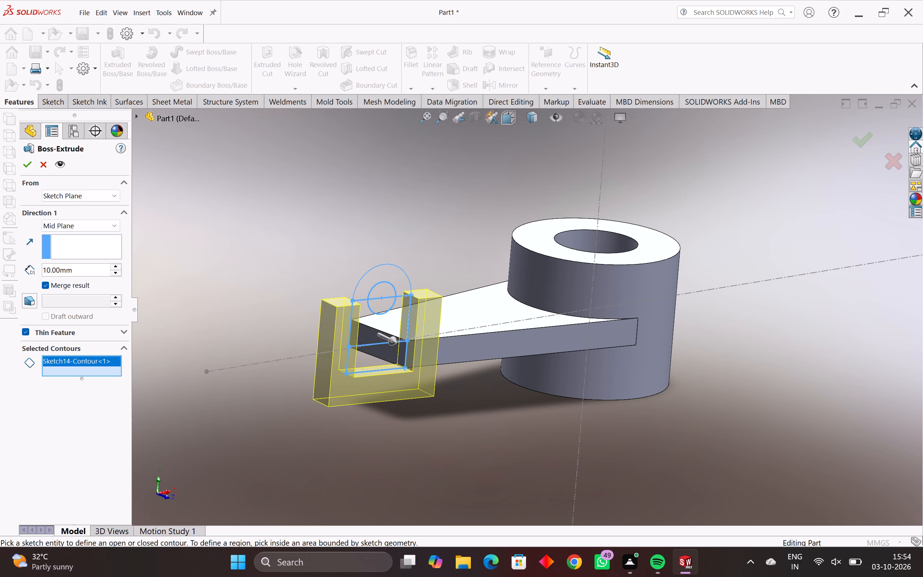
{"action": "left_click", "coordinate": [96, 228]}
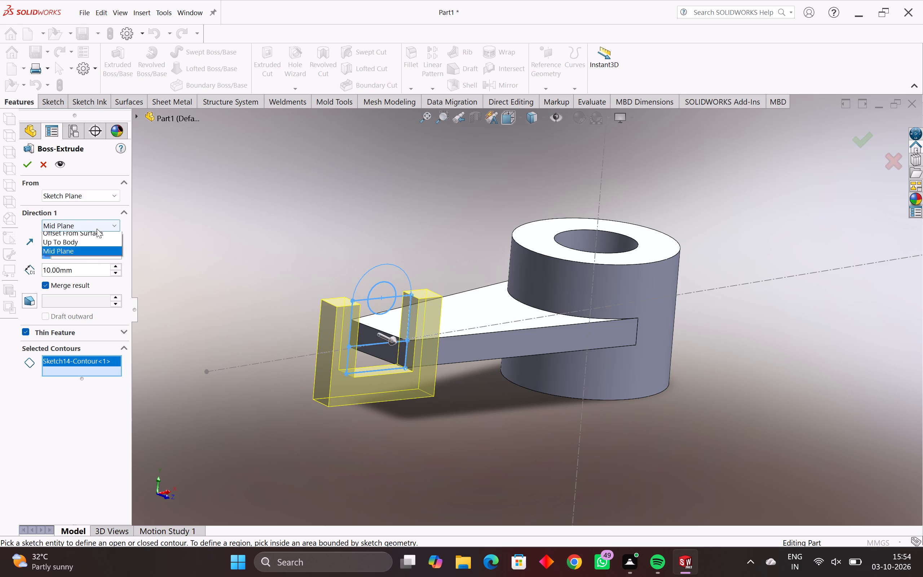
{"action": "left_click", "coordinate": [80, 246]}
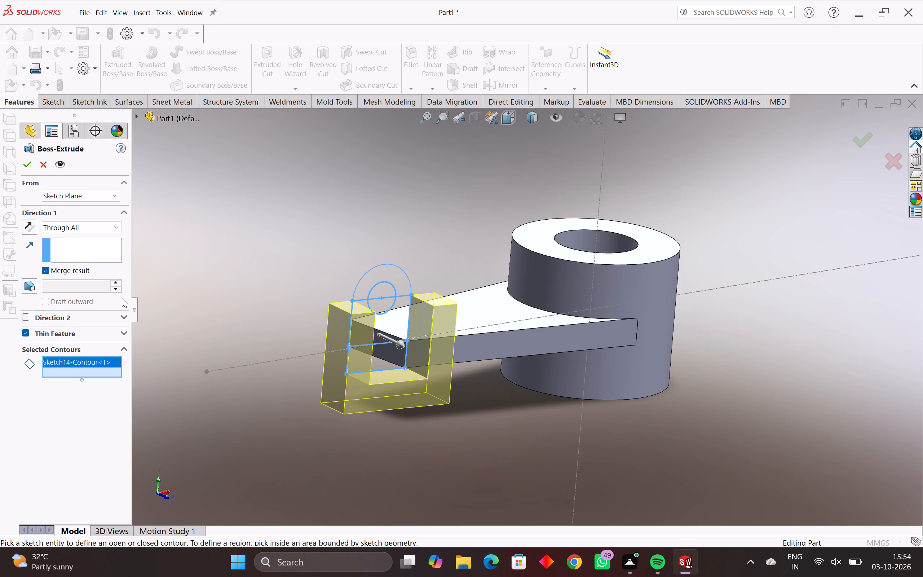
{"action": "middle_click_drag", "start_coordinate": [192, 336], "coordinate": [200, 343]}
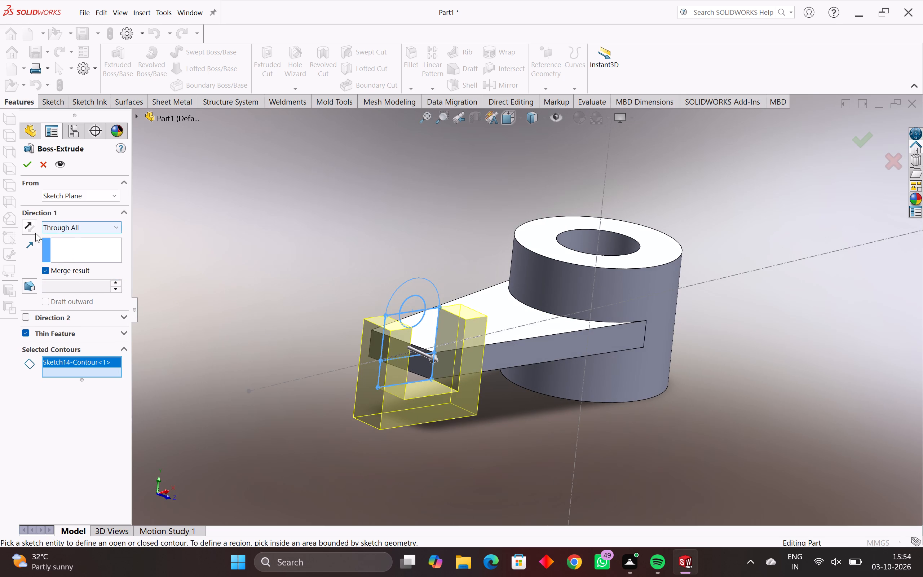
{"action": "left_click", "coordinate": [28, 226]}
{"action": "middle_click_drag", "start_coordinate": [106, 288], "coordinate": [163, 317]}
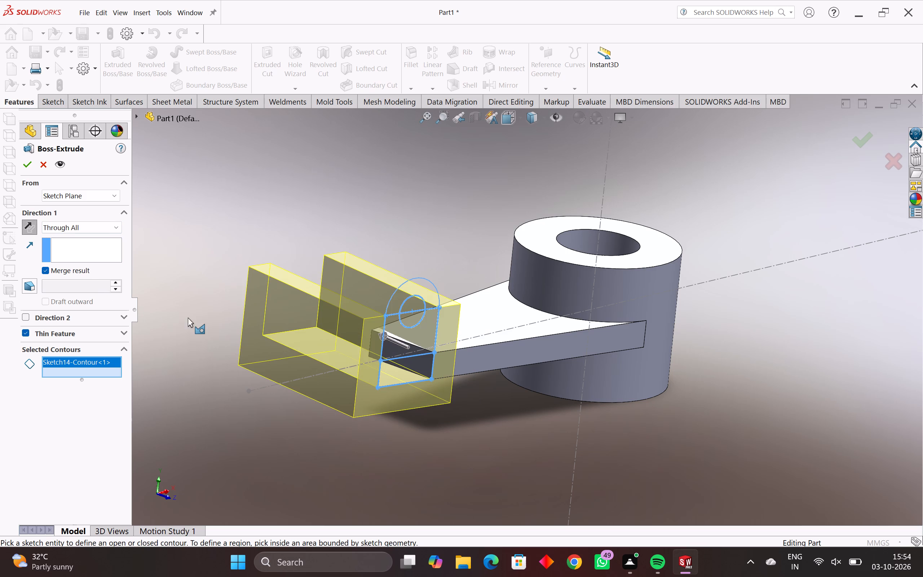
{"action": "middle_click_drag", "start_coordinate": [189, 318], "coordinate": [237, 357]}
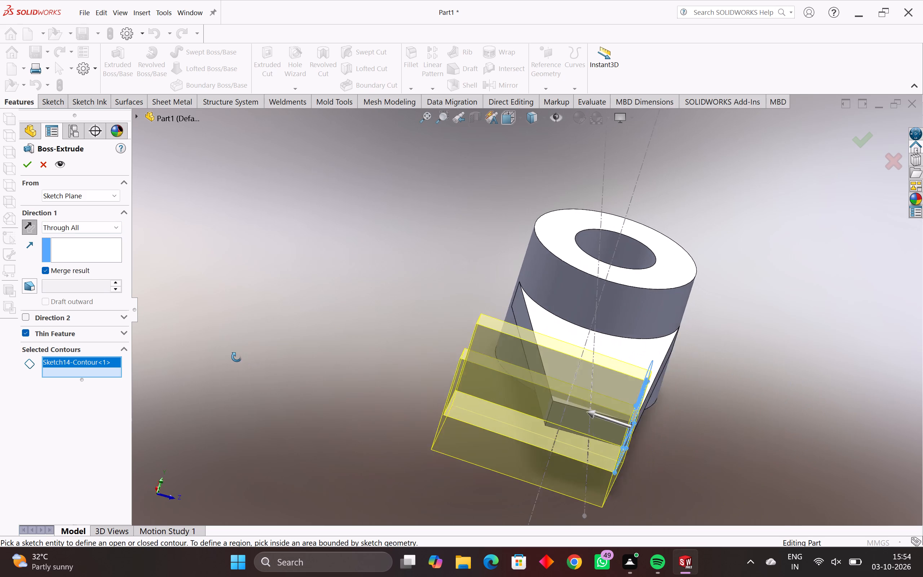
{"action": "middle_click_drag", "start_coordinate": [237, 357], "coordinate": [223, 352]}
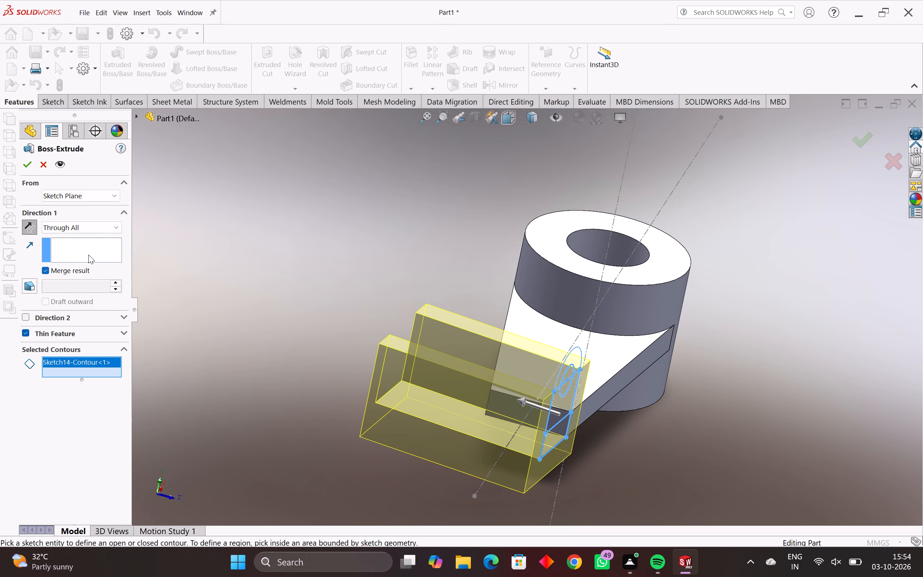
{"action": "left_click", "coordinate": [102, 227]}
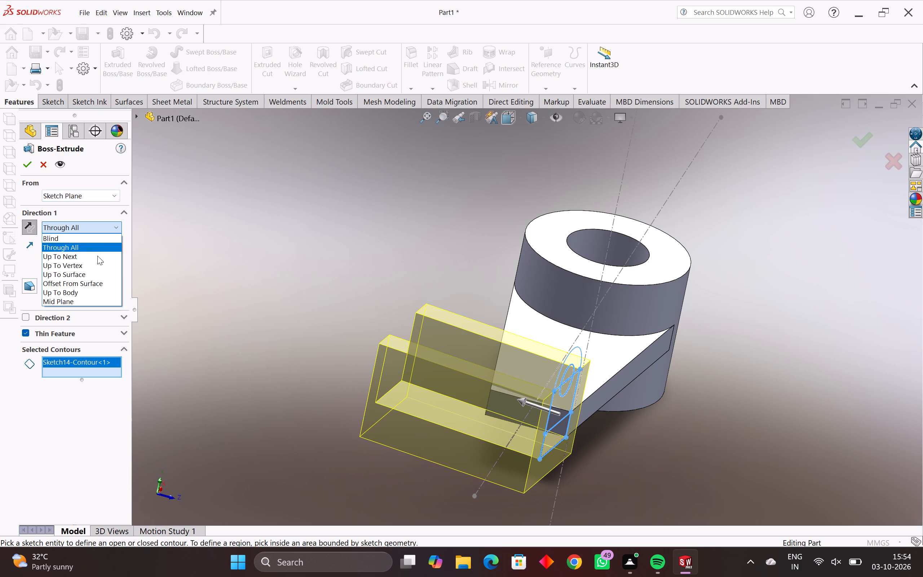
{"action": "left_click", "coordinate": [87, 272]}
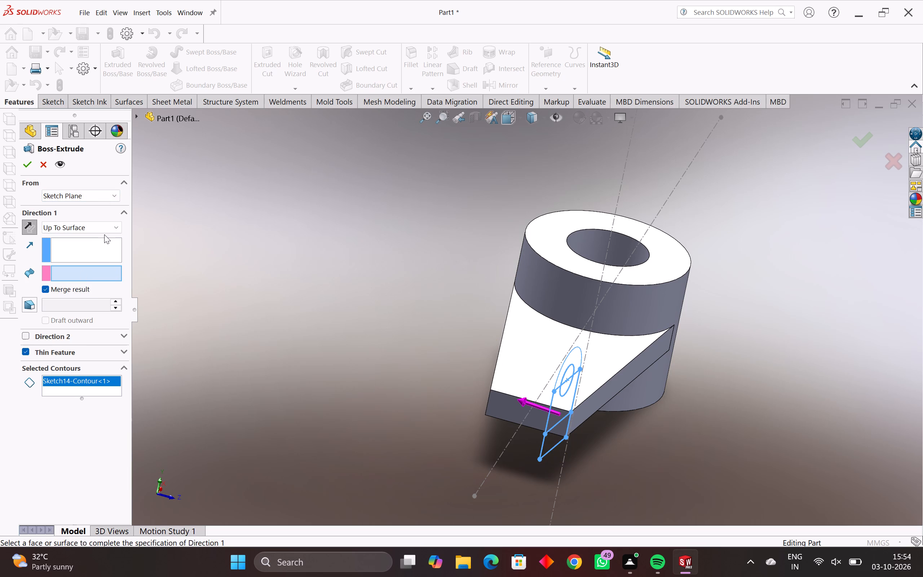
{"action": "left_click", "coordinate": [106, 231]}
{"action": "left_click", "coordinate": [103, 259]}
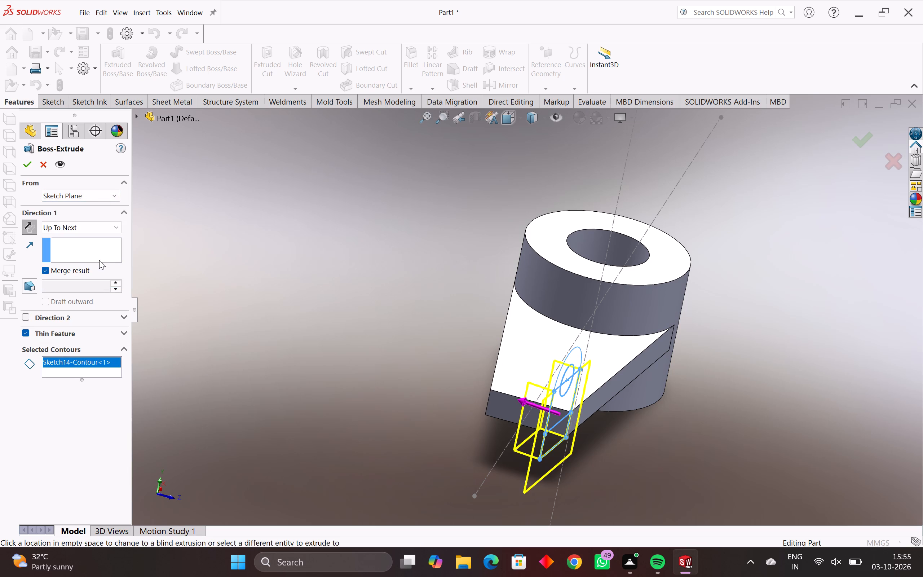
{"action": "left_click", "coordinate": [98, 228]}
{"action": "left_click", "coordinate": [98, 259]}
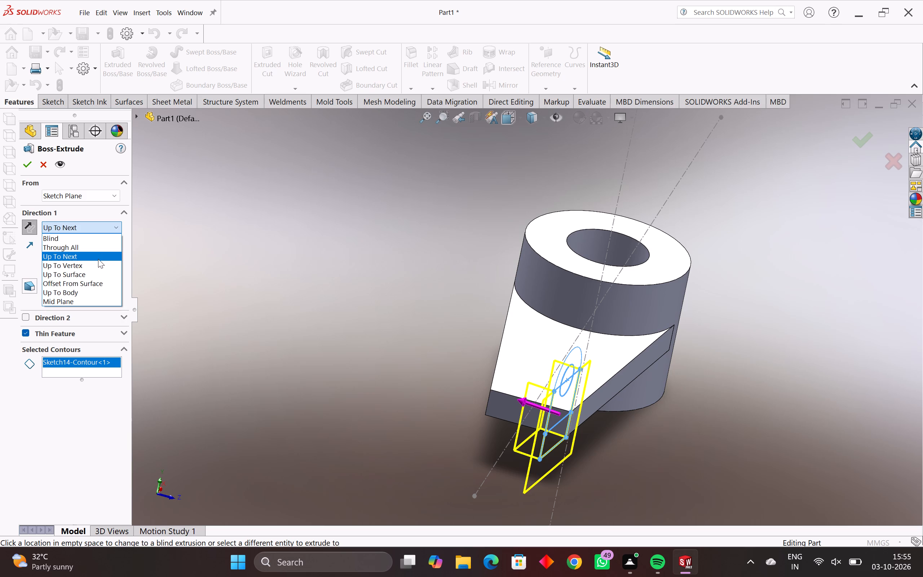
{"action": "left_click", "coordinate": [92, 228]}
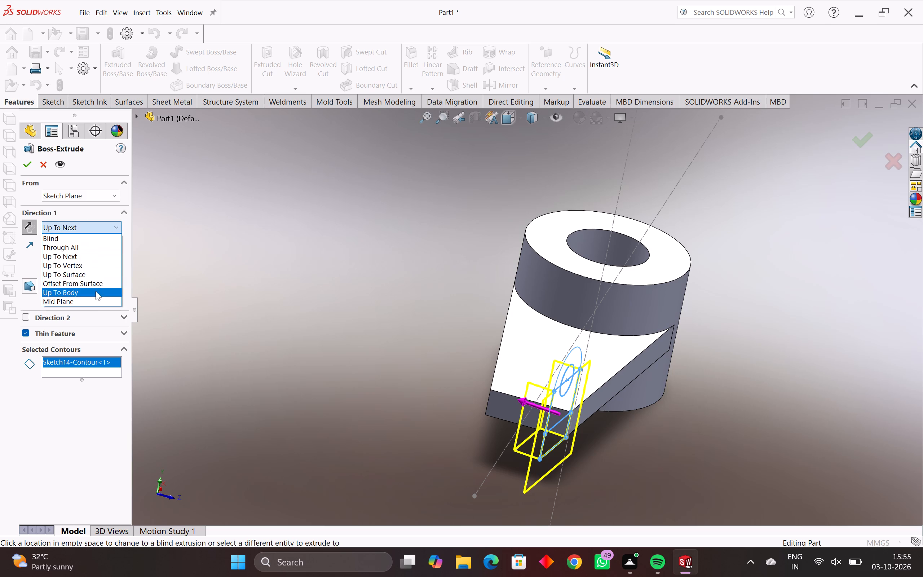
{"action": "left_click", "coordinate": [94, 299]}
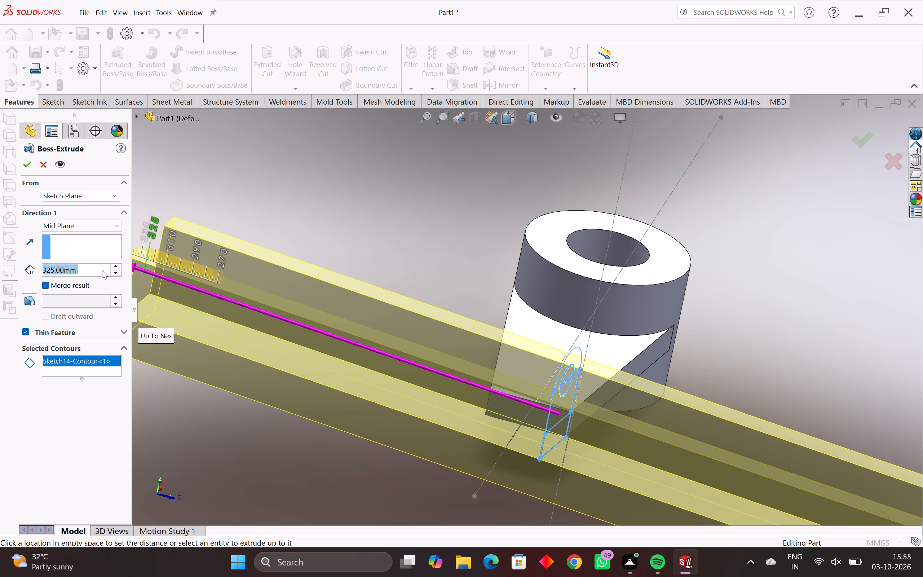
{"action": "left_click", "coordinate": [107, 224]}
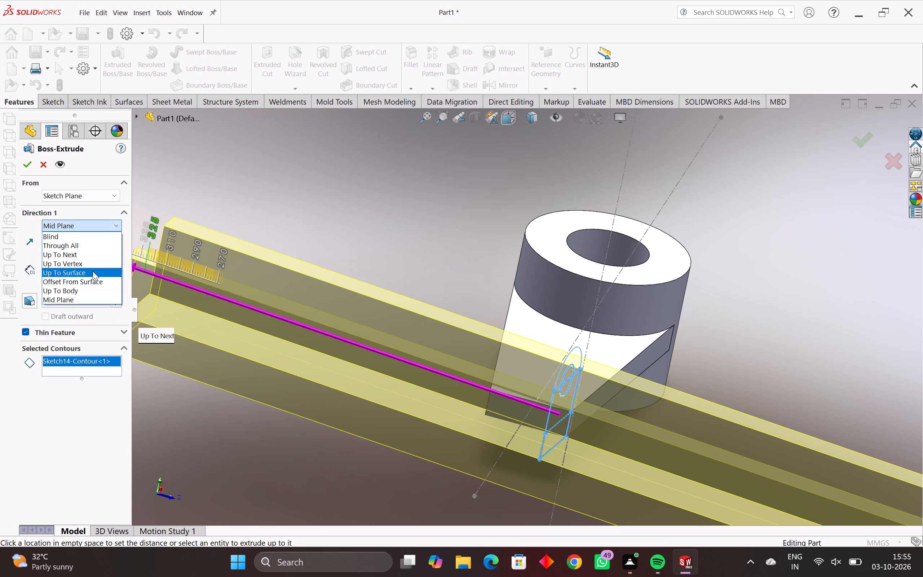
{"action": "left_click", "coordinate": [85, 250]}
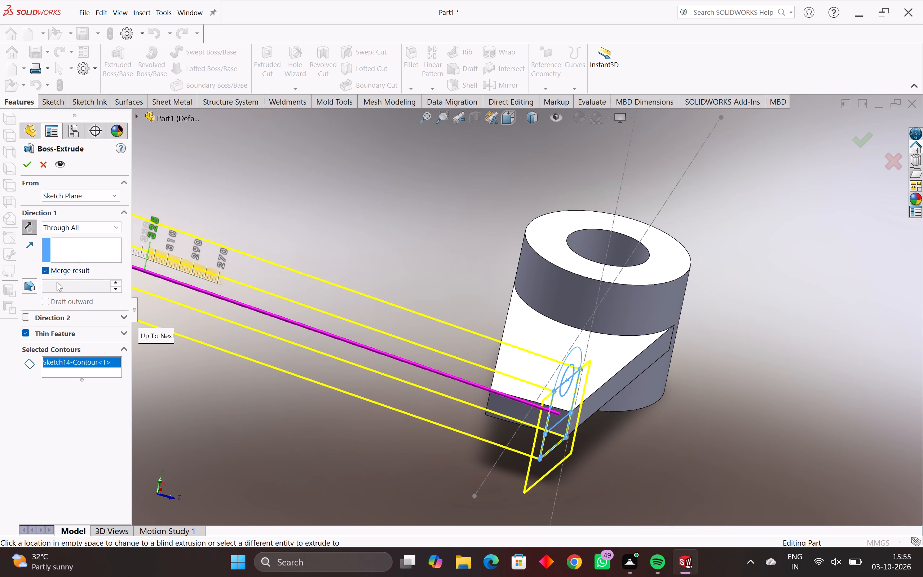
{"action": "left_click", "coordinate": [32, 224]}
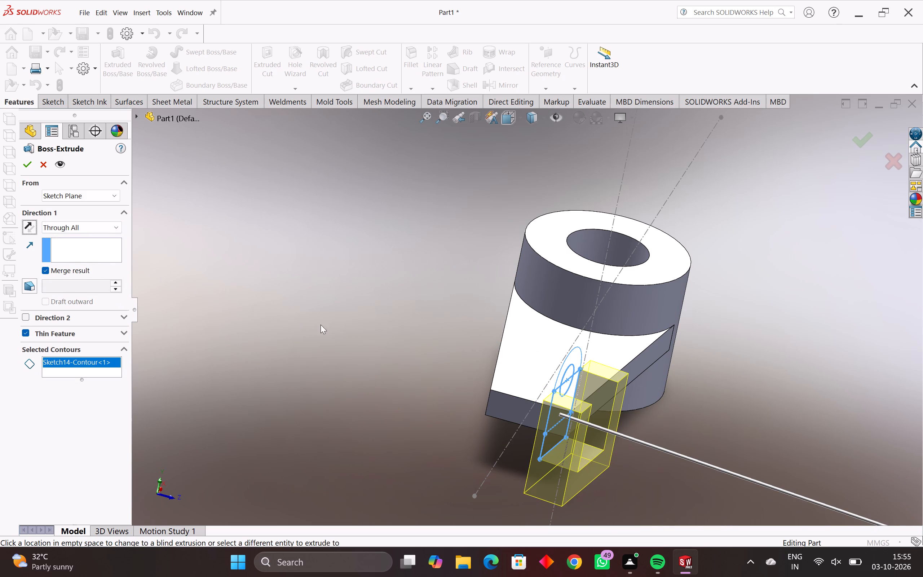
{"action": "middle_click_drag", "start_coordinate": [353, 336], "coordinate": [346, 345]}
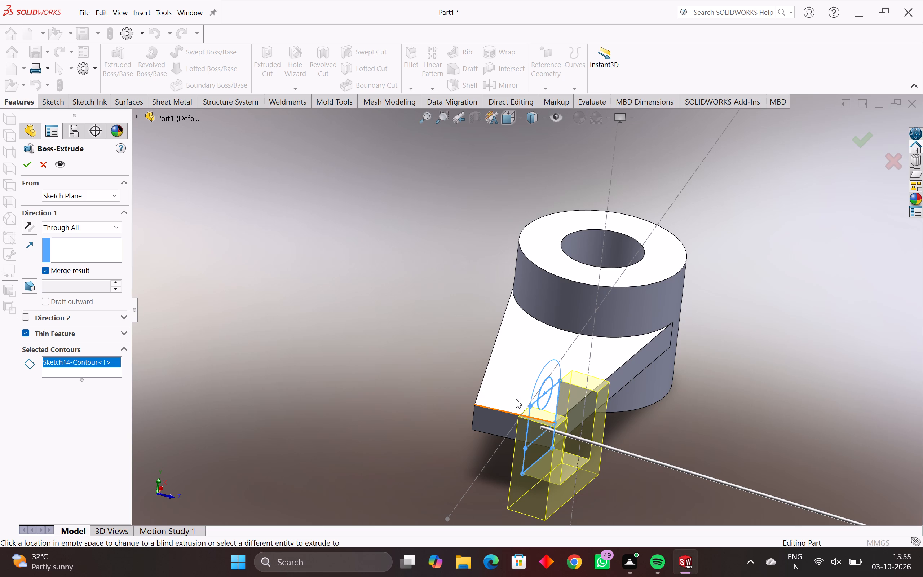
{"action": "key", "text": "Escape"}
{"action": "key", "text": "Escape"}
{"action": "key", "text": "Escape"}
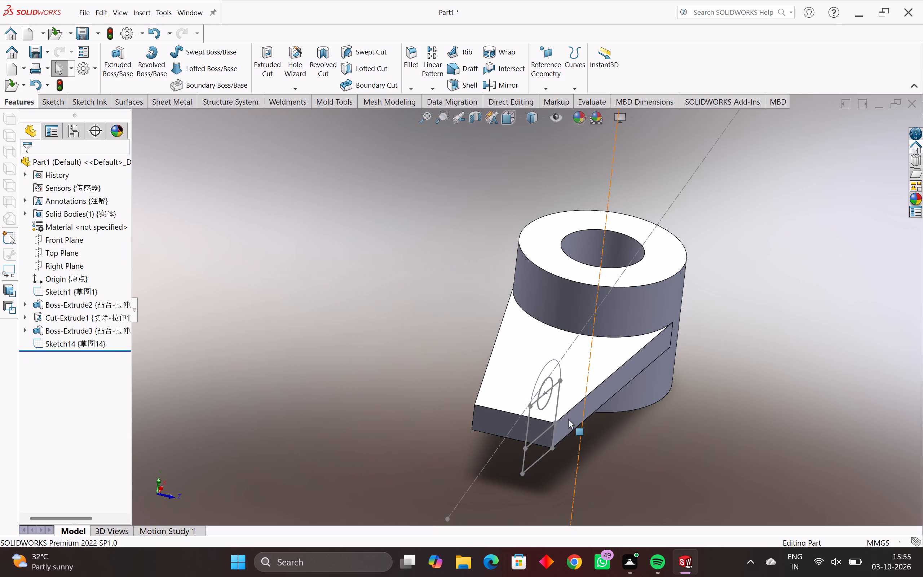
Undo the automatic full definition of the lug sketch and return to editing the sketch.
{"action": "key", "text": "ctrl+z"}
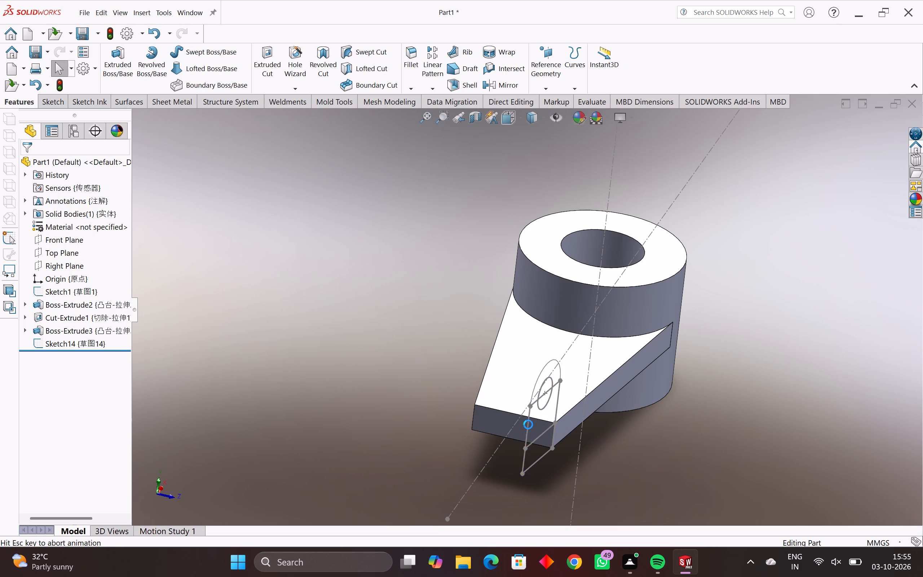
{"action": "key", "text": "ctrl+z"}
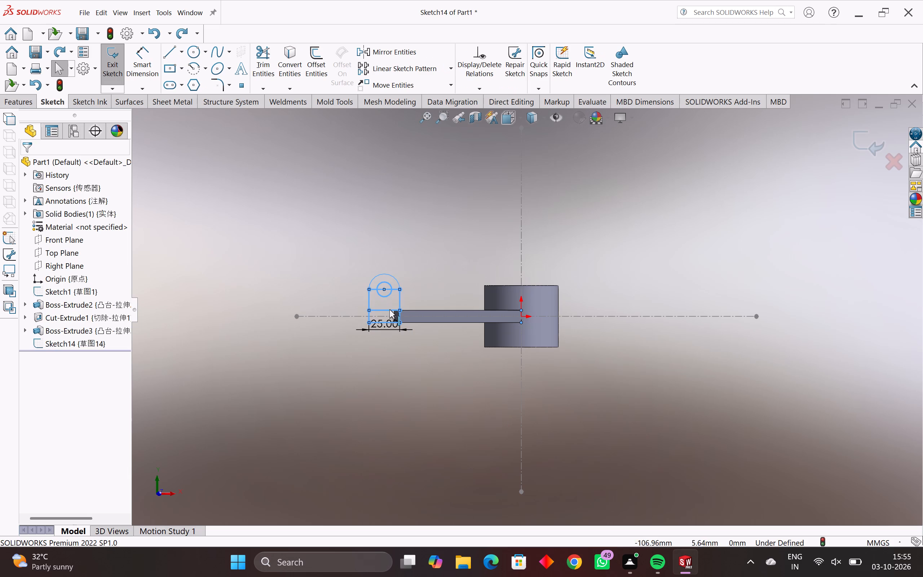
Undo the lug sketch edits back to the plain 25 mm wide rectangle, removing the hole circle, rounded top and dividing line.
{"action": "key", "text": "ctrl+z"}
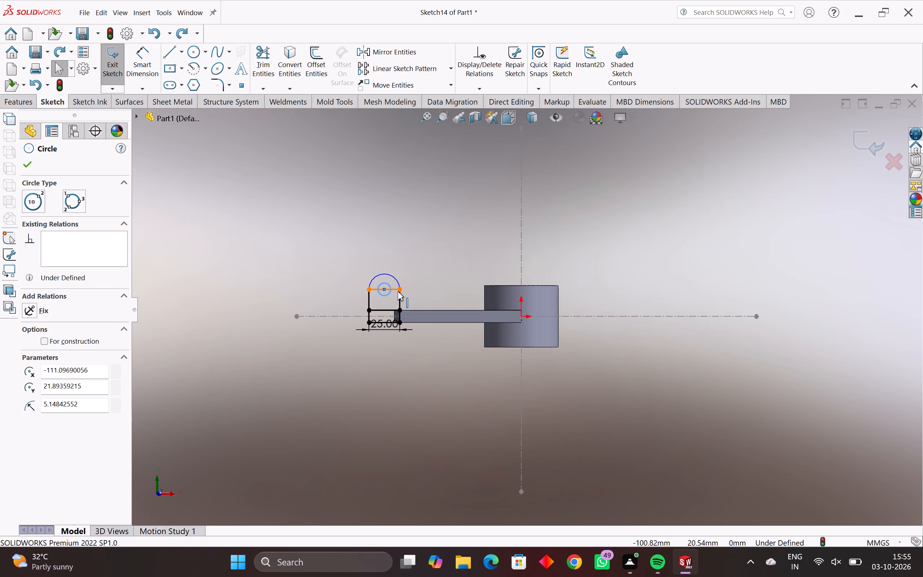
{"action": "key", "text": "ctrl+z"}
{"action": "key", "text": "ctrl+z"}
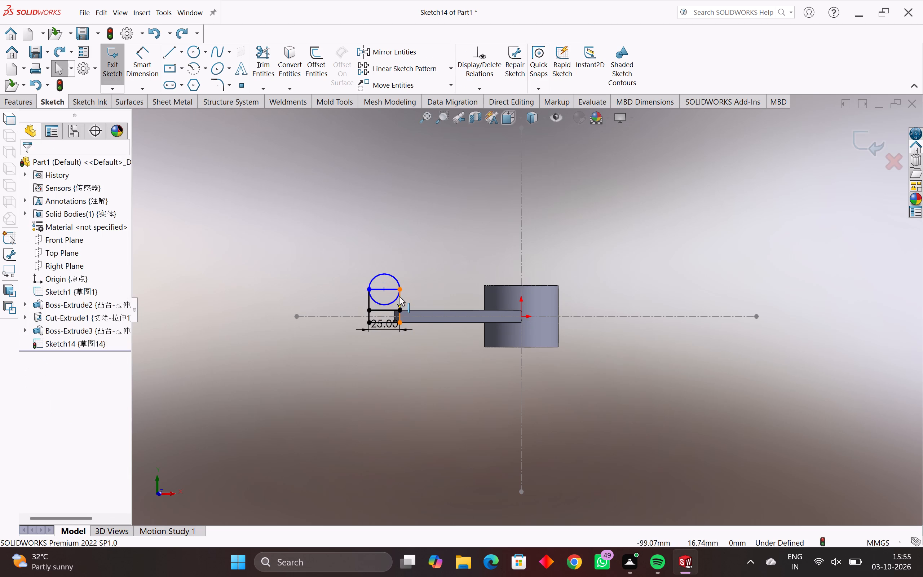
{"action": "key", "text": "ctrl+z"}
{"action": "key", "text": "ctrl+z"}
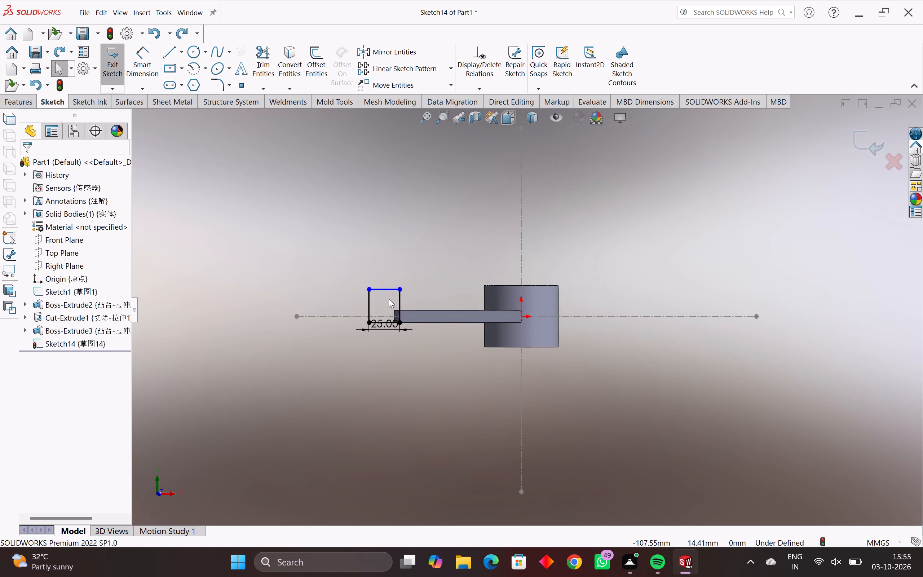
{"action": "key", "text": "ctrl+z"}
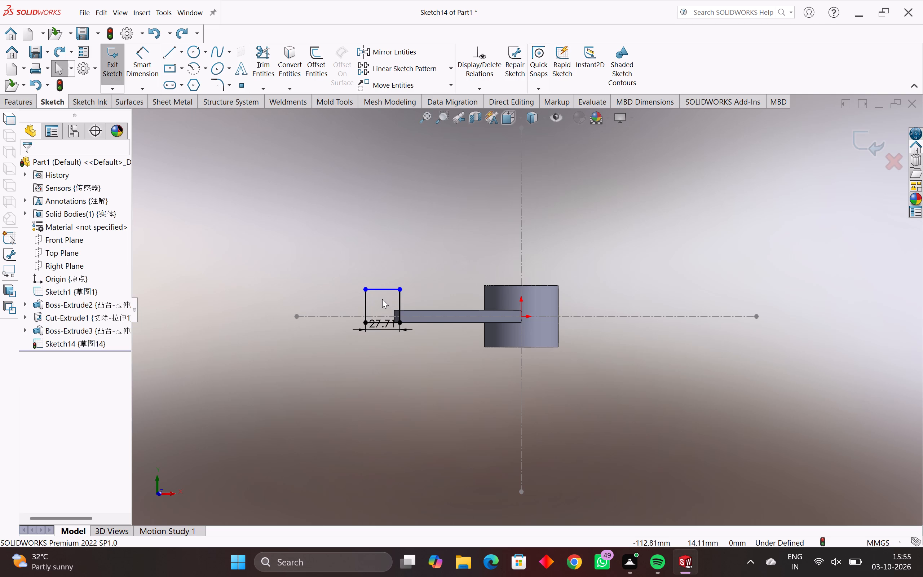
{"action": "key", "text": "ctrl+y"}
{"action": "key", "text": "Escape"}
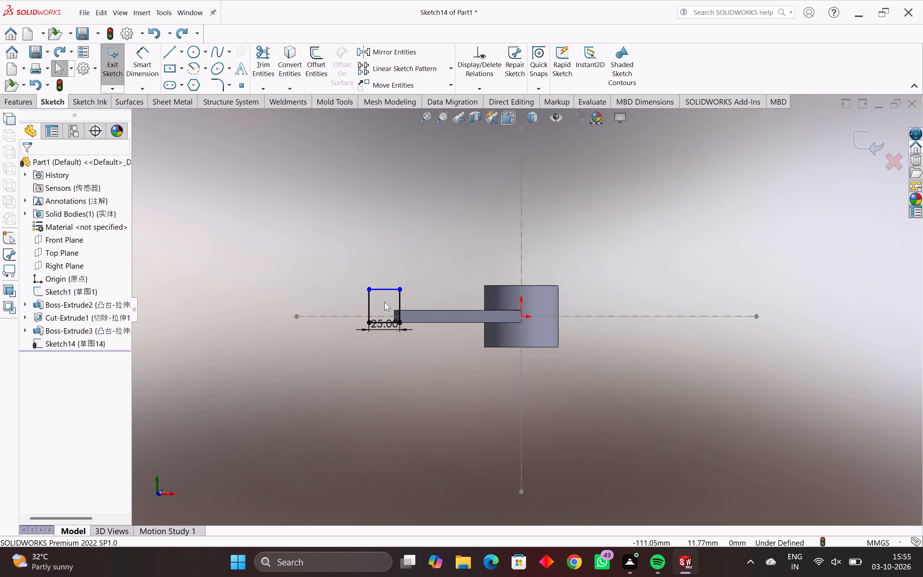
{"action": "key", "text": "Escape"}
Trim away the top horizontal line of the 25 mm wide rectangle.
{"action": "left_click", "coordinate": [387, 288]}
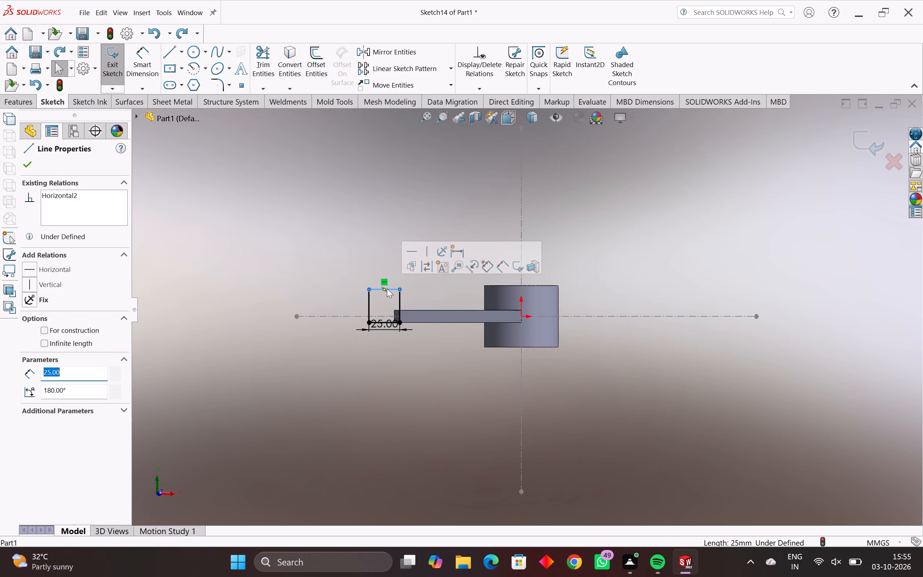
{"action": "left_click", "coordinate": [264, 50]}
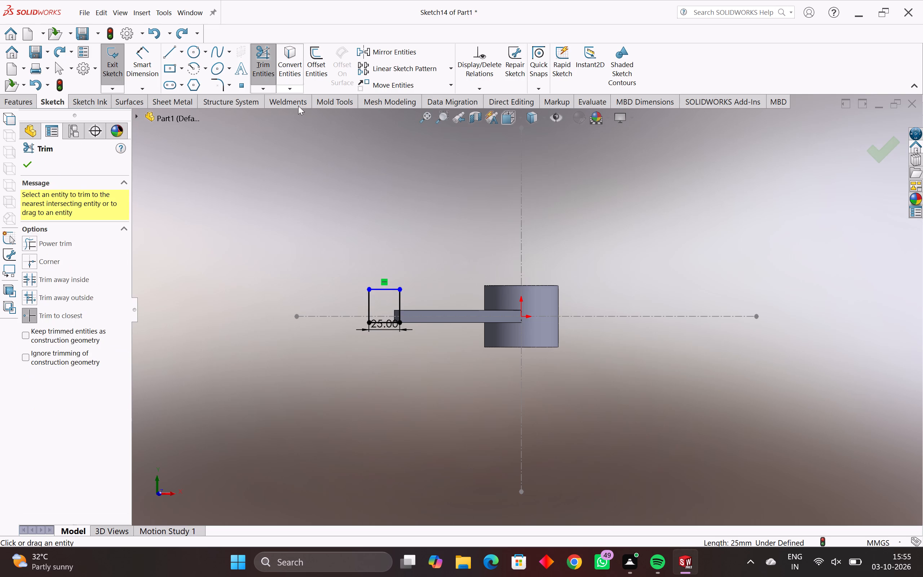
{"action": "left_click", "coordinate": [383, 284]}
{"action": "left_click", "coordinate": [388, 289]}
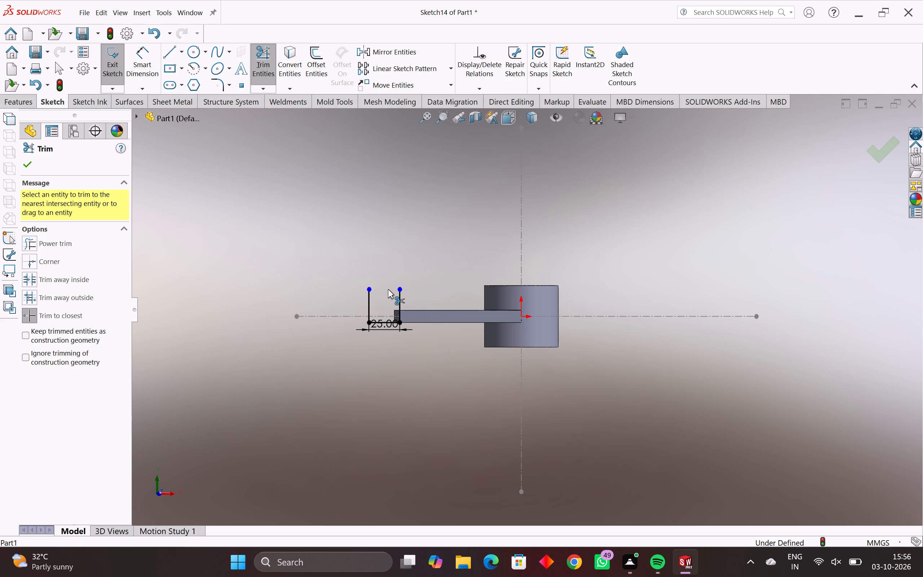
{"action": "key", "text": "Escape"}
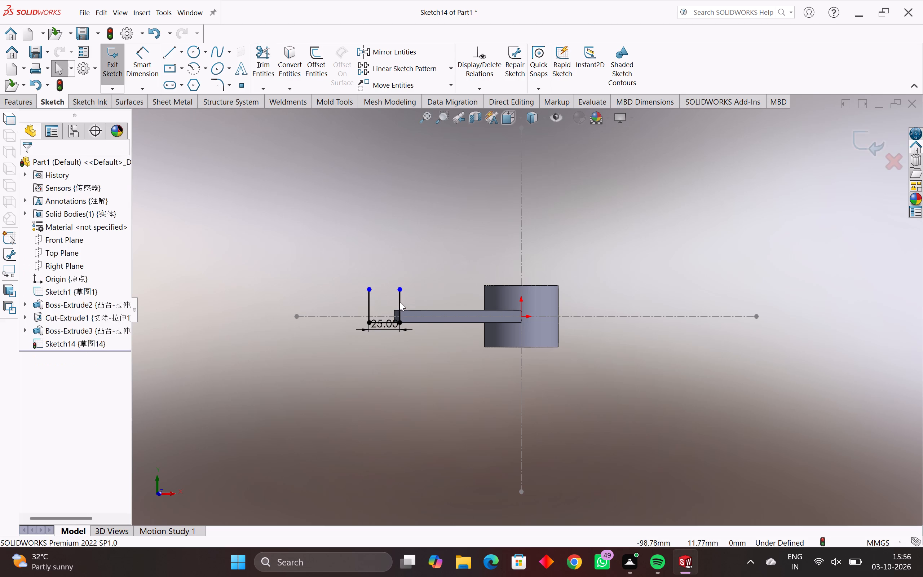
Sketch a 25 mm horizontal line between the two vertical sides, level with the arm's top face.
{"action": "key", "text": "l"}
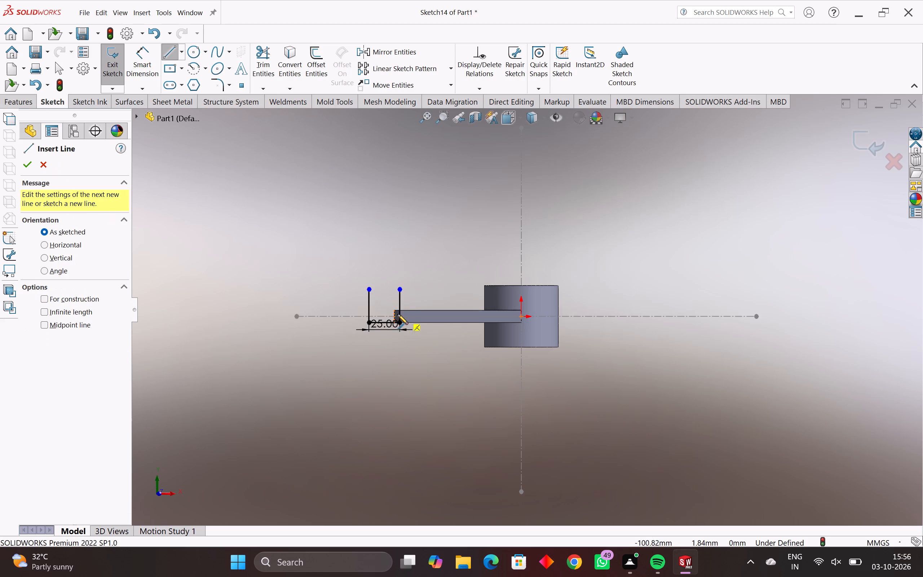
{"action": "scroll", "coordinate": [398, 314], "scroll_direction": "up", "scroll_amount": 7}
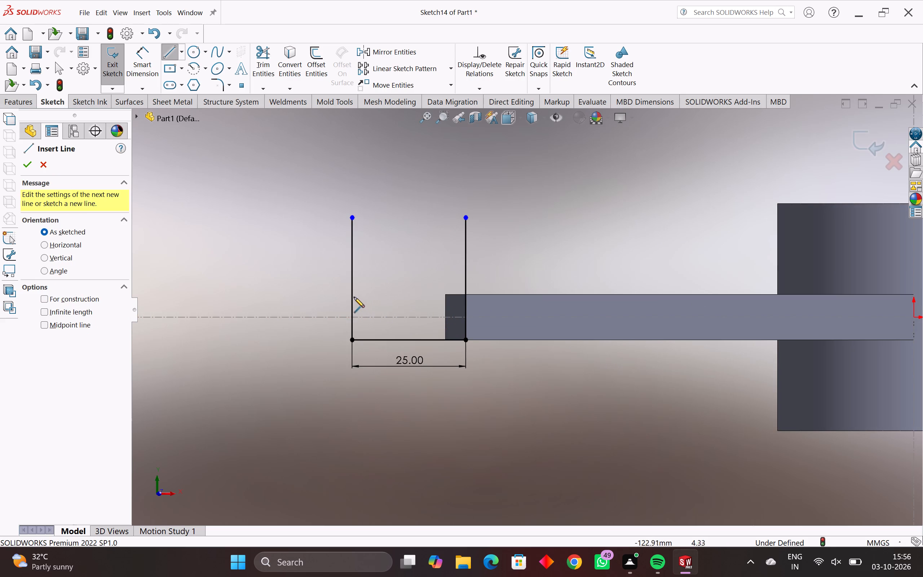
{"action": "left_click", "coordinate": [465, 295]}
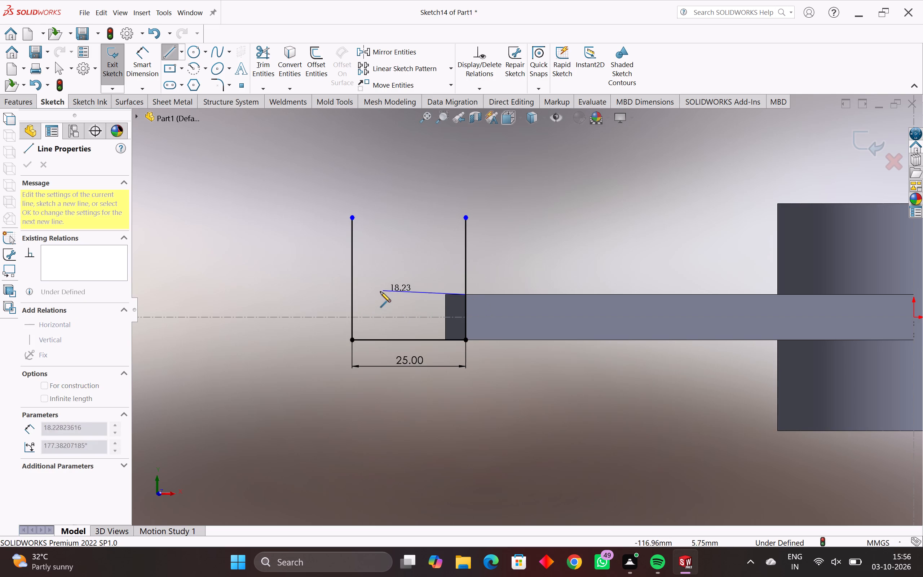
{"action": "left_click", "coordinate": [353, 294]}
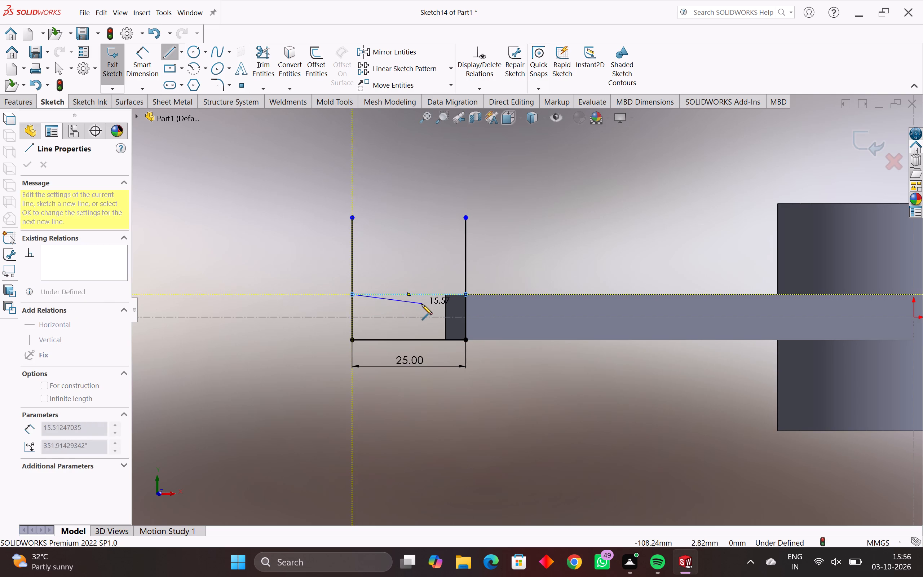
{"action": "key", "text": "Escape"}
Trim off both vertical sides above the new horizontal line, leaving a closed rectangle as tall as the arm's end.
{"action": "middle_click_drag", "start_coordinate": [428, 326], "coordinate": [418, 344]}
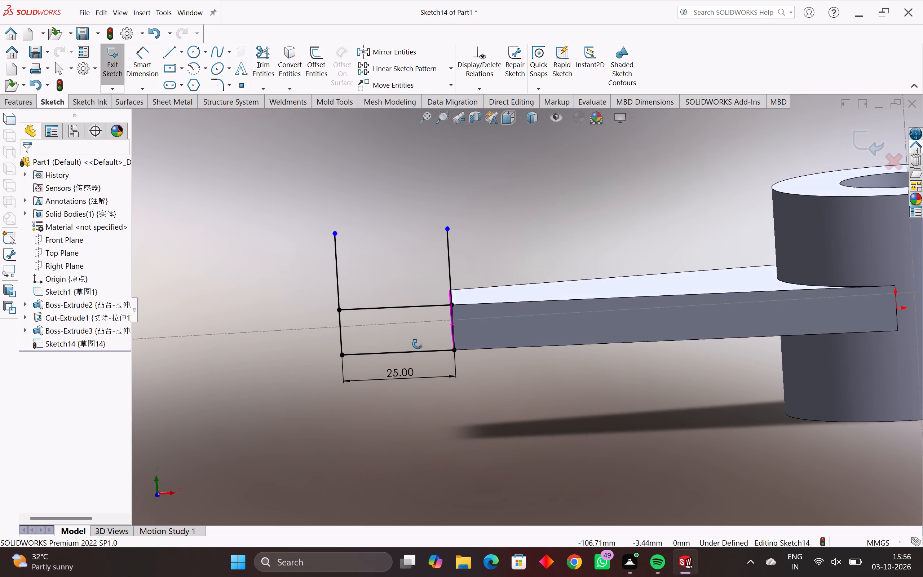
{"action": "middle_click_drag", "start_coordinate": [418, 344], "coordinate": [417, 344]}
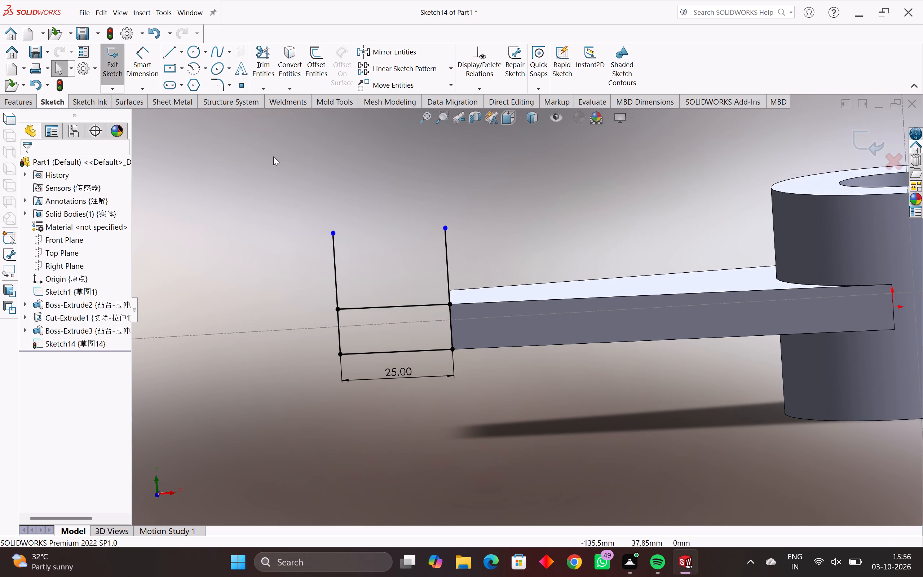
{"action": "left_click", "coordinate": [259, 61]}
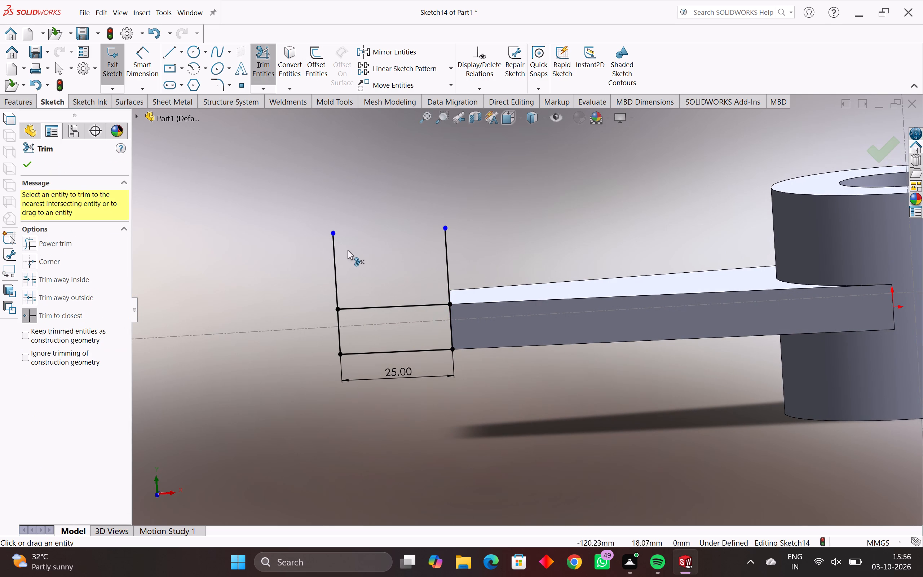
{"action": "left_click", "coordinate": [334, 263]}
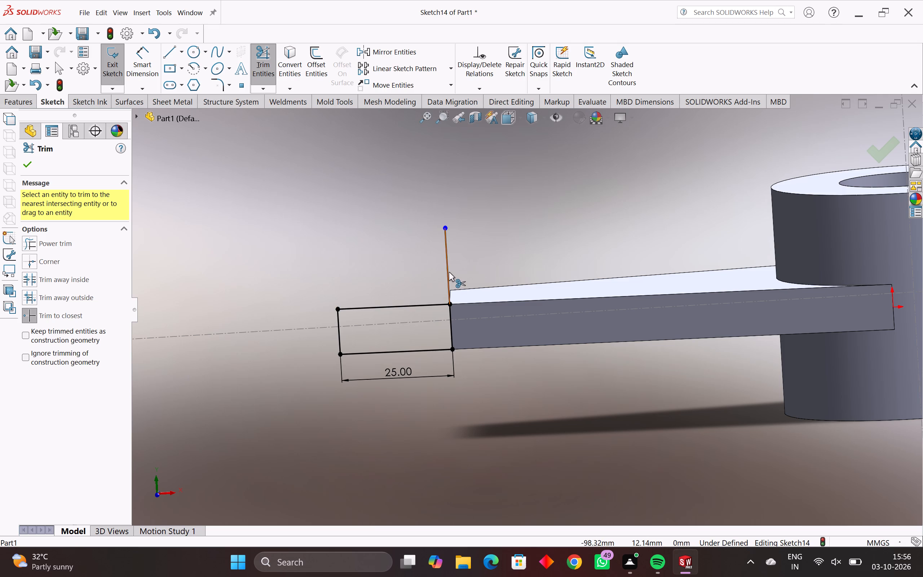
{"action": "left_click", "coordinate": [449, 272]}
{"action": "middle_click_drag", "start_coordinate": [490, 373], "coordinate": [539, 386]}
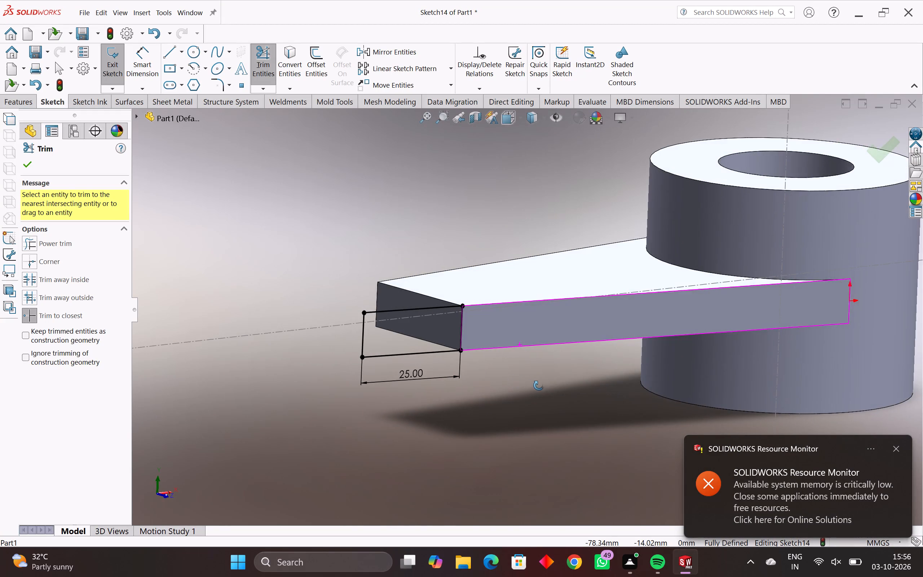
{"action": "middle_click_drag", "start_coordinate": [539, 386], "coordinate": [490, 386]}
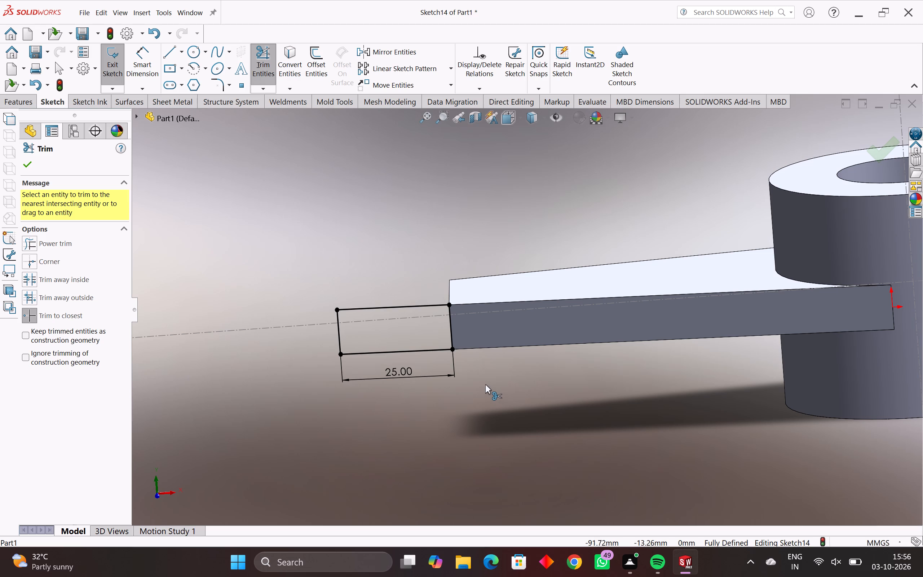
{"action": "middle_click_drag", "start_coordinate": [466, 382], "coordinate": [528, 406]}
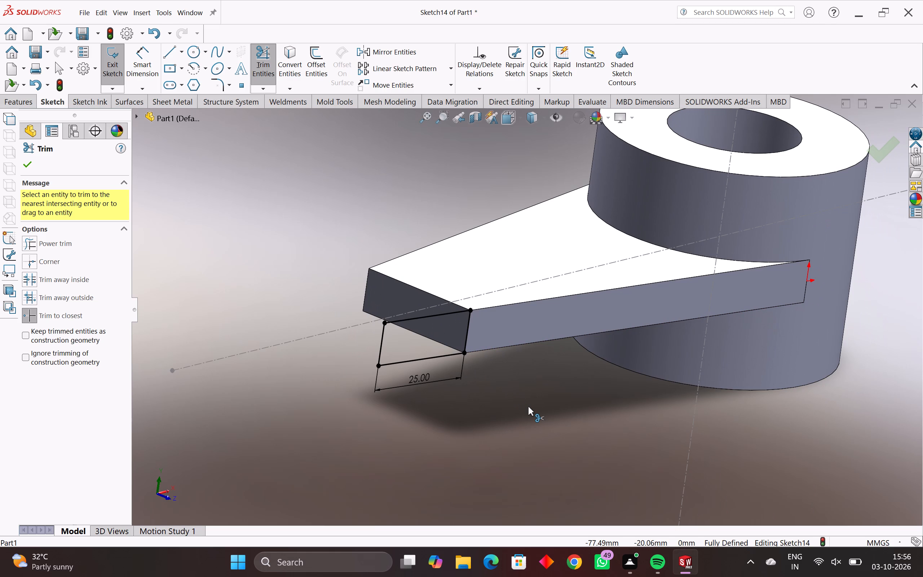
{"action": "middle_click_drag", "start_coordinate": [457, 405], "coordinate": [476, 416]}
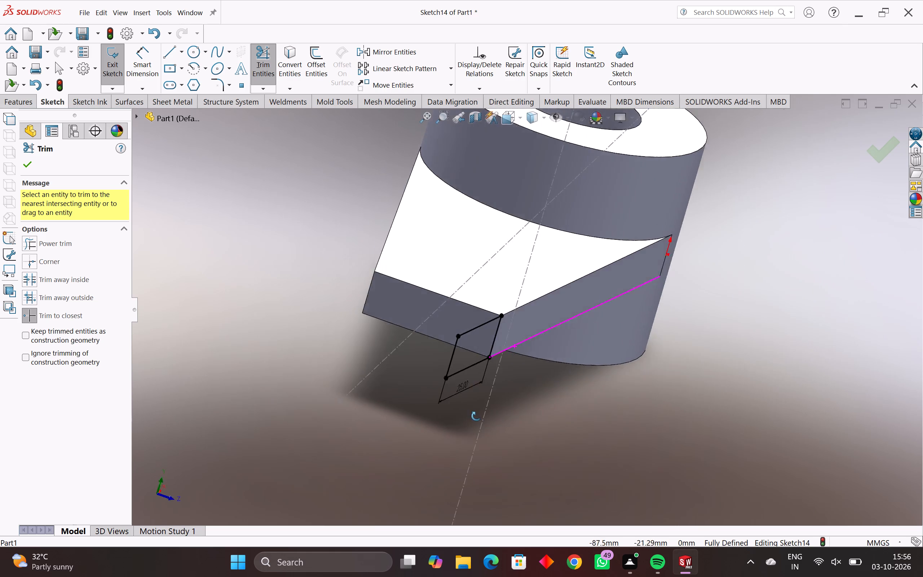
{"action": "middle_click_drag", "start_coordinate": [476, 416], "coordinate": [403, 398]}
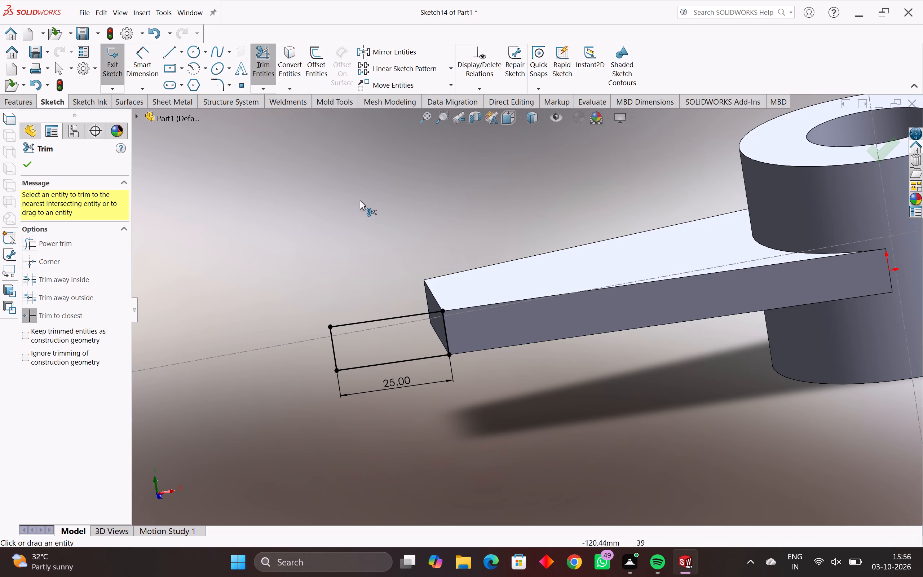
{"action": "key", "text": "Return"}
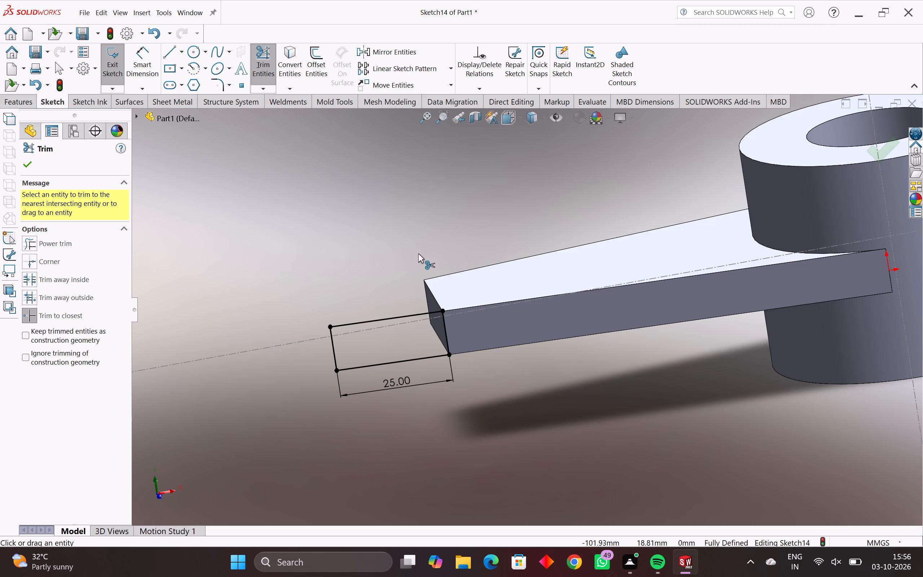
{"action": "key", "text": "Escape"}
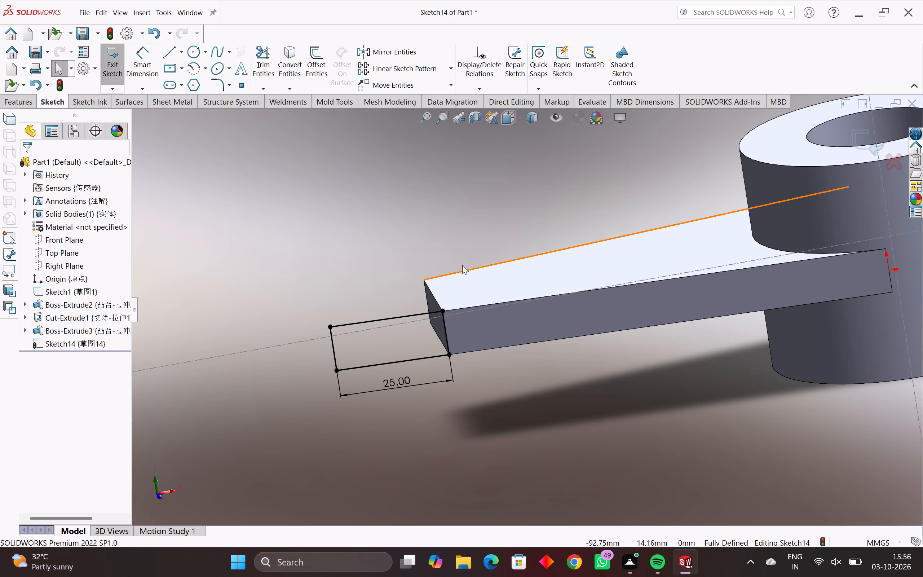
Select all four sides of the rectangle for inspection, clear the selection, and exit the sketch keeping its changes.
{"action": "left_click_drag", "start_coordinate": [504, 213], "coordinate": [294, 439]}
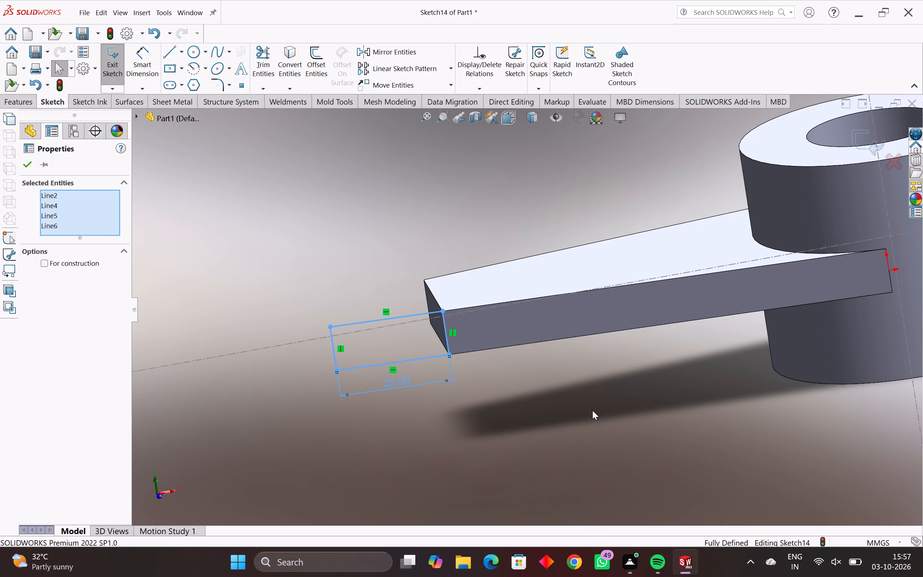
{"action": "middle_click_drag", "start_coordinate": [399, 438], "coordinate": [437, 451]}
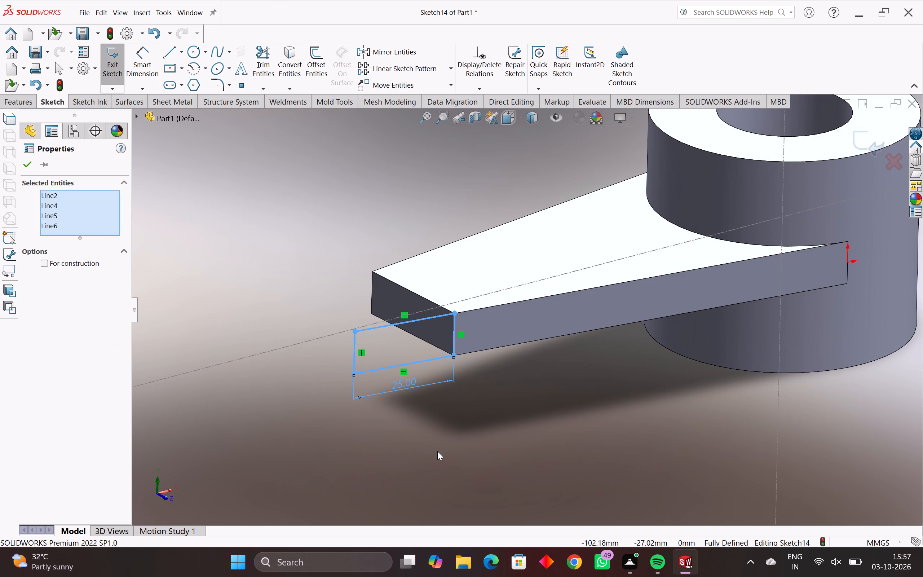
{"action": "key", "text": "Escape"}
{"action": "key", "text": "Escape"}
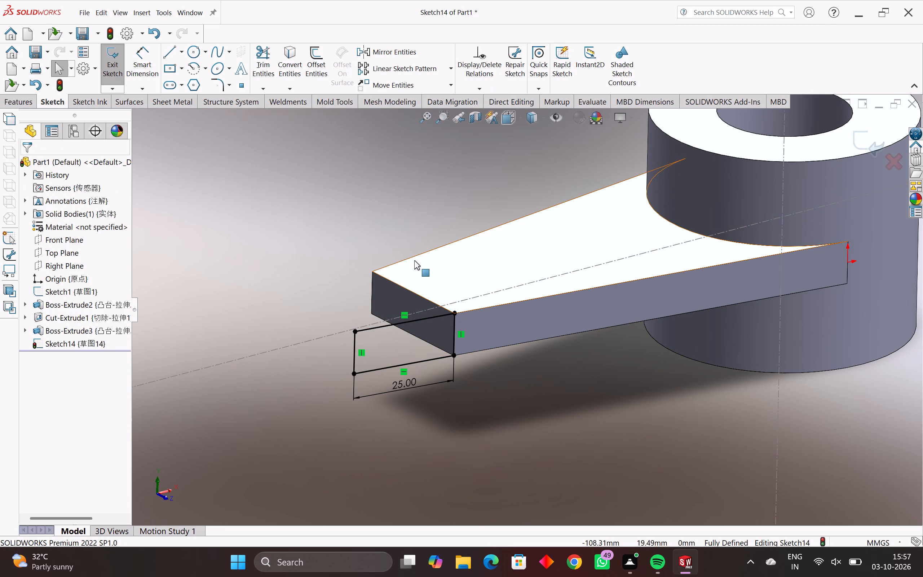
{"action": "left_click", "coordinate": [115, 58]}
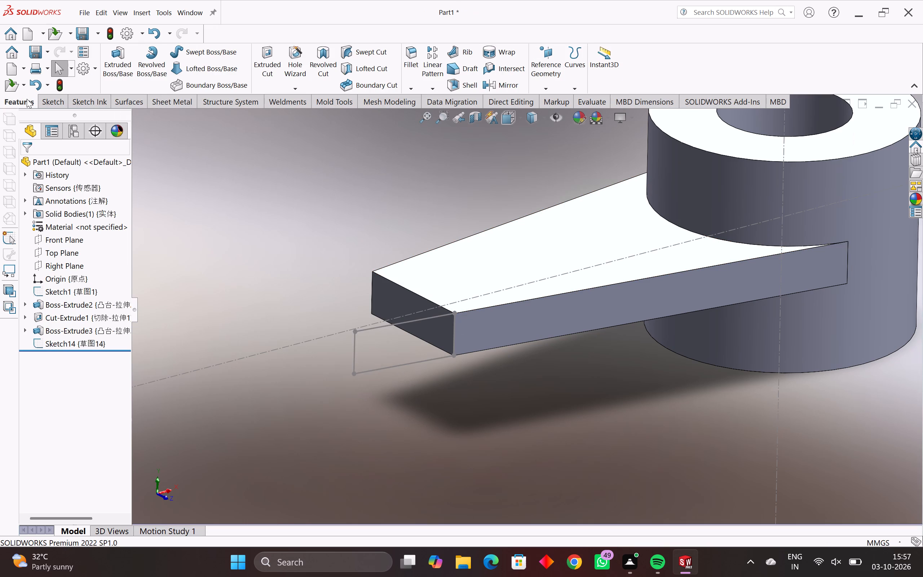
{"action": "left_click", "coordinate": [27, 100]}
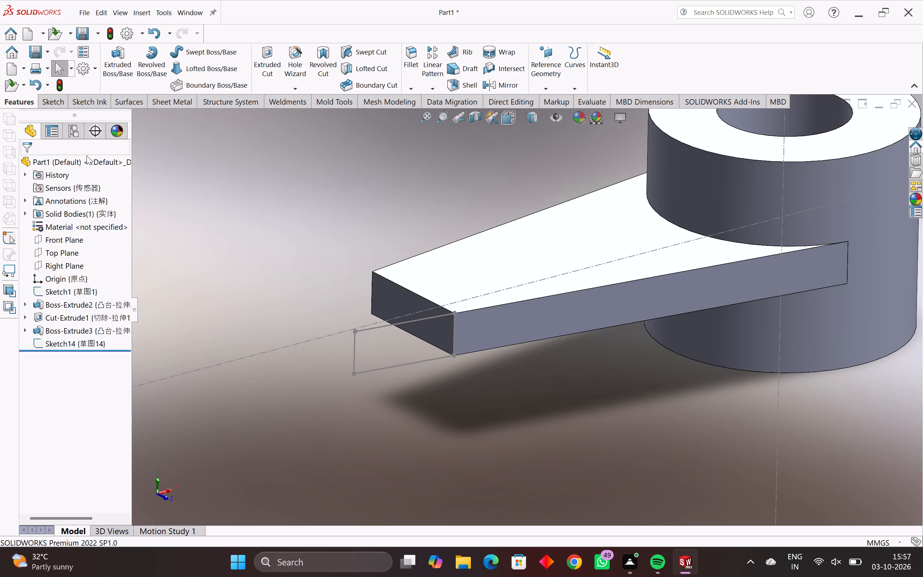
Examine the rectangle sketch's position against the arm's end face and side from several angles.
{"action": "middle_click_drag", "start_coordinate": [327, 394], "coordinate": [384, 424]}
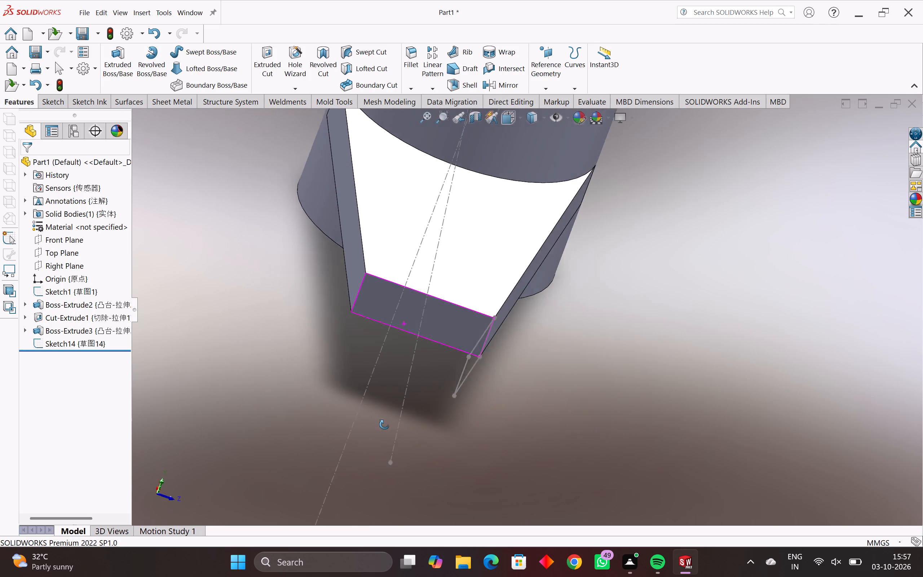
{"action": "middle_click_drag", "start_coordinate": [384, 424], "coordinate": [378, 422]}
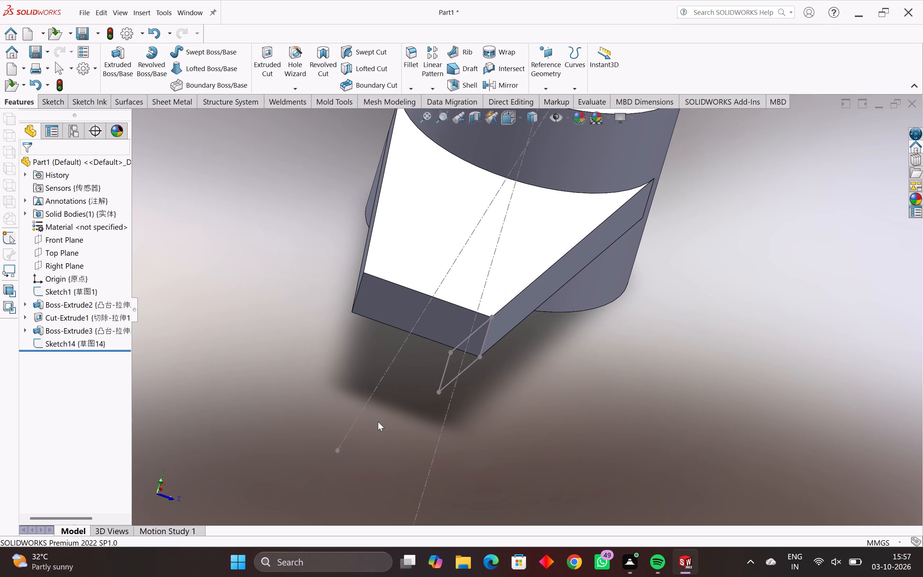
{"action": "middle_click_drag", "start_coordinate": [453, 409], "coordinate": [443, 430]}
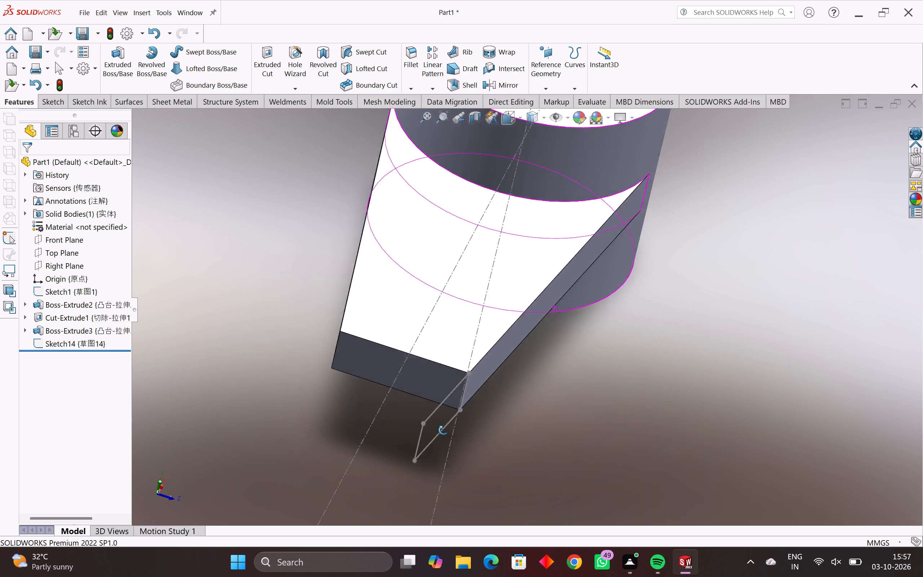
{"action": "middle_click_drag", "start_coordinate": [443, 430], "coordinate": [390, 417]}
{"action": "scroll", "coordinate": [381, 403], "scroll_direction": "down", "scroll_amount": 1}
{"action": "middle_click_drag", "start_coordinate": [371, 395], "coordinate": [360, 357]}
{"action": "scroll", "coordinate": [360, 357], "scroll_direction": "down", "scroll_amount": 2}
{"action": "middle_click_drag", "start_coordinate": [360, 357], "coordinate": [402, 401]}
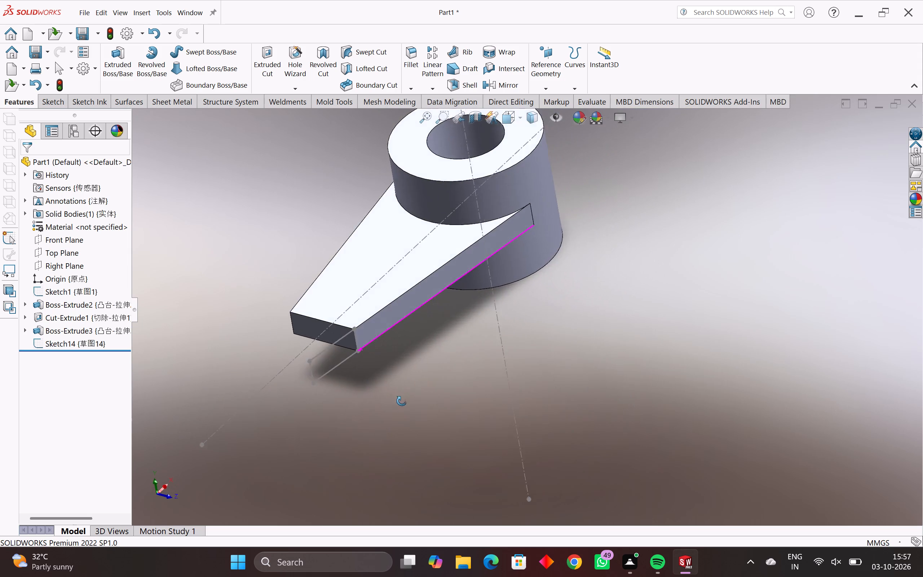
{"action": "middle_click_drag", "start_coordinate": [402, 401], "coordinate": [422, 413]}
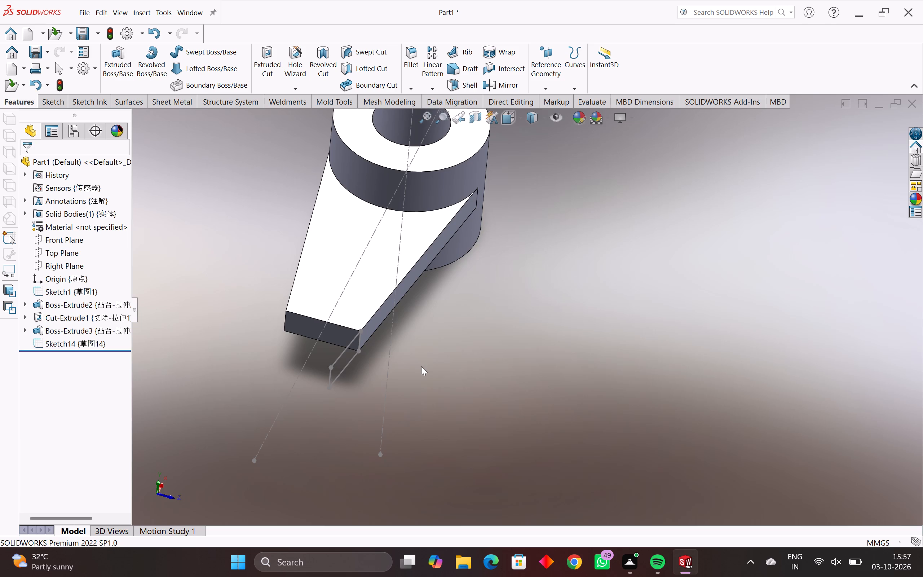
{"action": "middle_click_drag", "start_coordinate": [421, 366], "coordinate": [364, 362]}
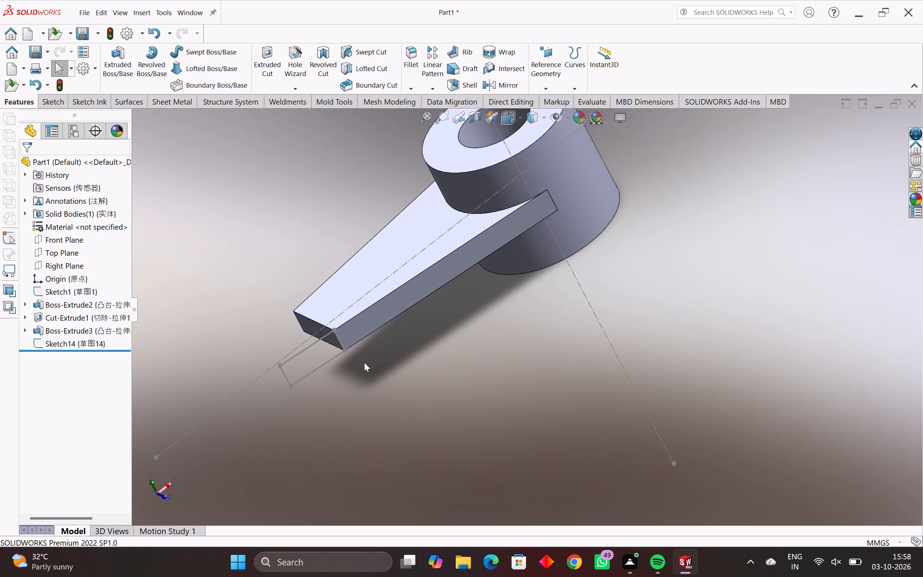
{"action": "middle_click_drag", "start_coordinate": [354, 308], "coordinate": [419, 352]}
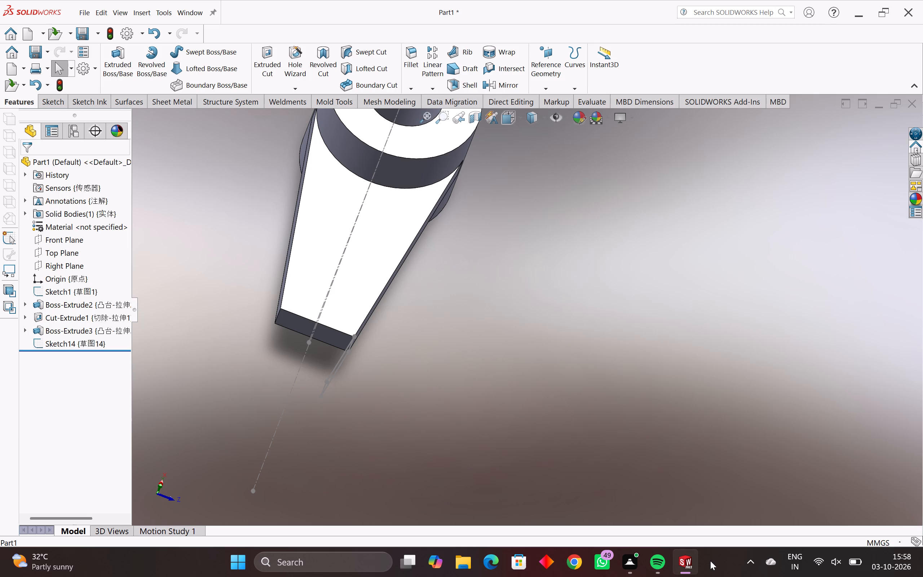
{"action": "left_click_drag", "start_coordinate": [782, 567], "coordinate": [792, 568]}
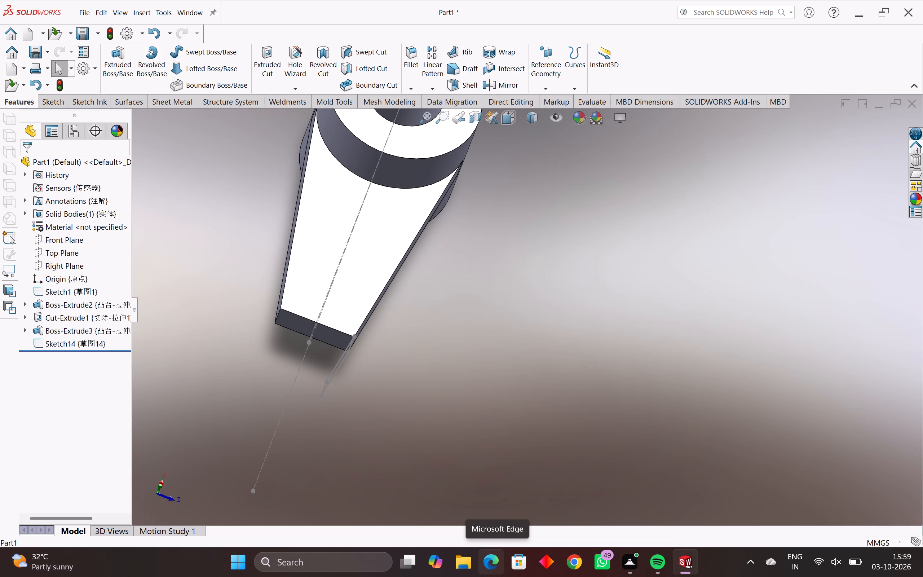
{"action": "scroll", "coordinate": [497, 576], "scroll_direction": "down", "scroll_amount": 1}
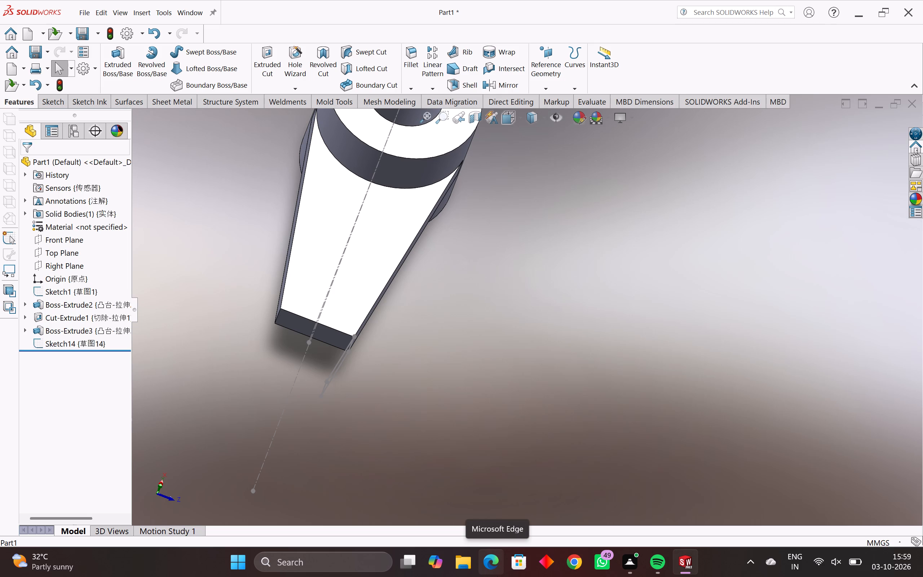
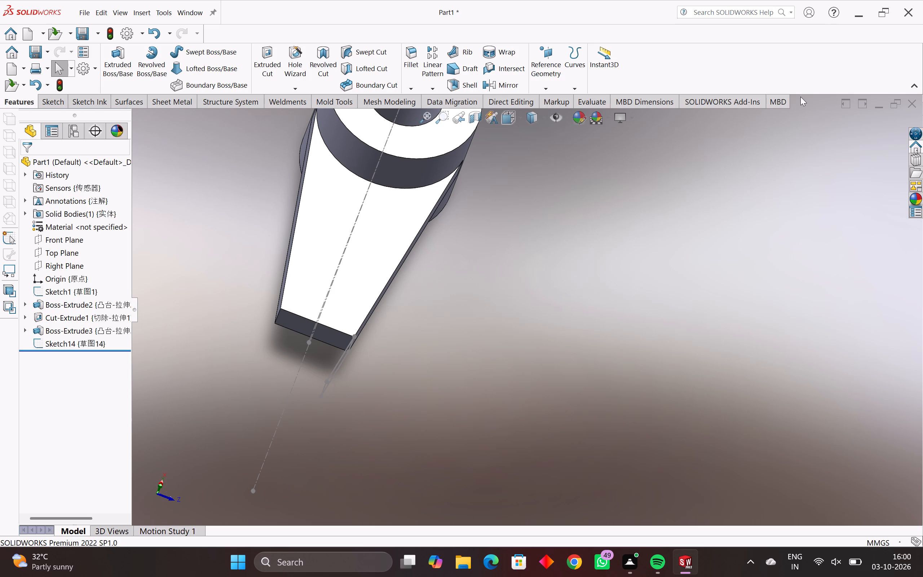
Examine the rectangle sketch's position against the arm's end from the side and below.
{"action": "key", "text": "Escape"}
{"action": "scroll", "coordinate": [922, 75], "scroll_direction": "down", "scroll_amount": 3}
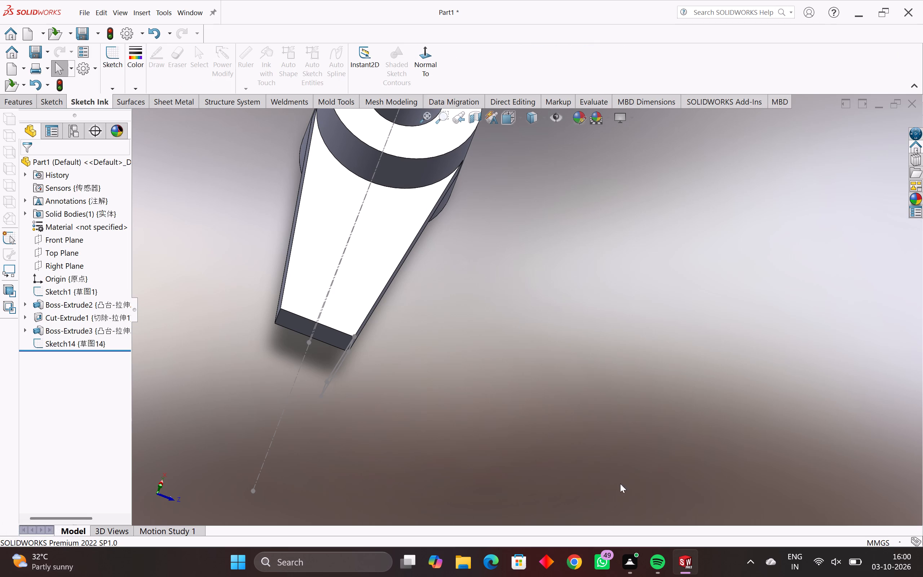
{"action": "middle_click_drag", "start_coordinate": [313, 303], "coordinate": [221, 294]}
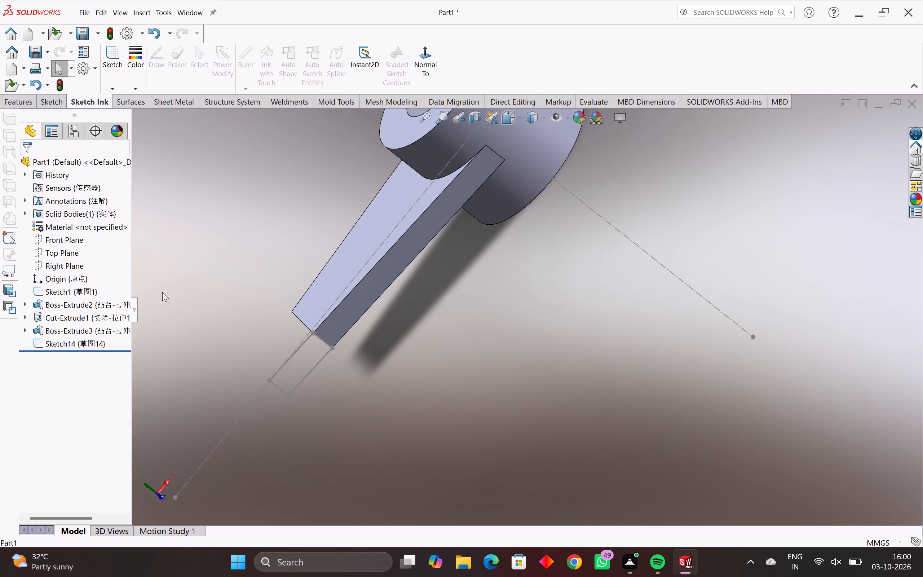
{"action": "middle_click_drag", "start_coordinate": [407, 270], "coordinate": [363, 268]}
{"action": "middle_click_drag", "start_coordinate": [602, 176], "coordinate": [617, 243]}
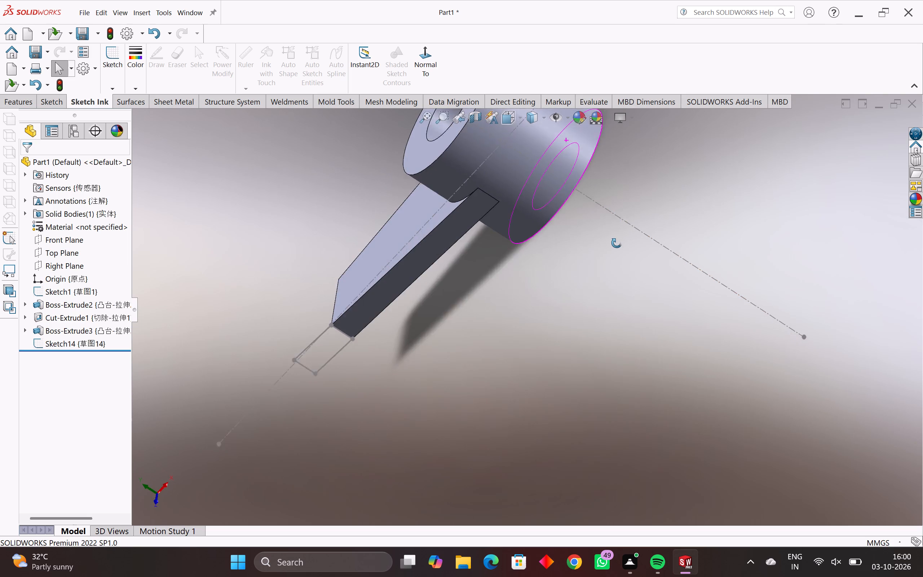
{"action": "middle_click_drag", "start_coordinate": [617, 243], "coordinate": [588, 257]}
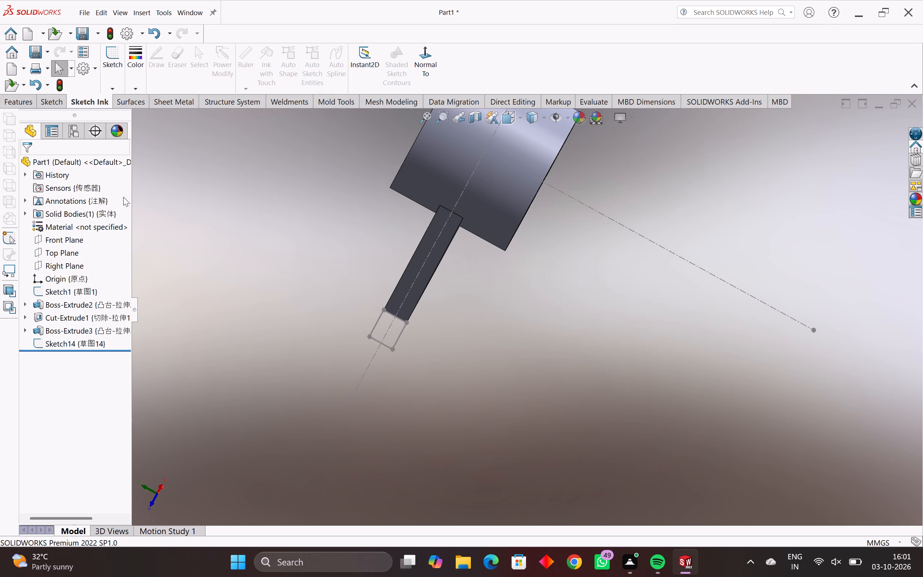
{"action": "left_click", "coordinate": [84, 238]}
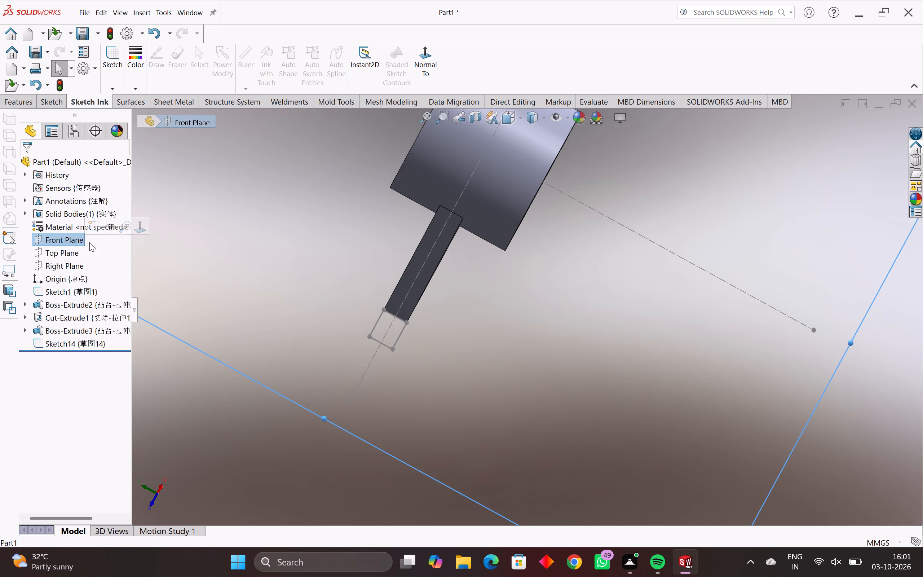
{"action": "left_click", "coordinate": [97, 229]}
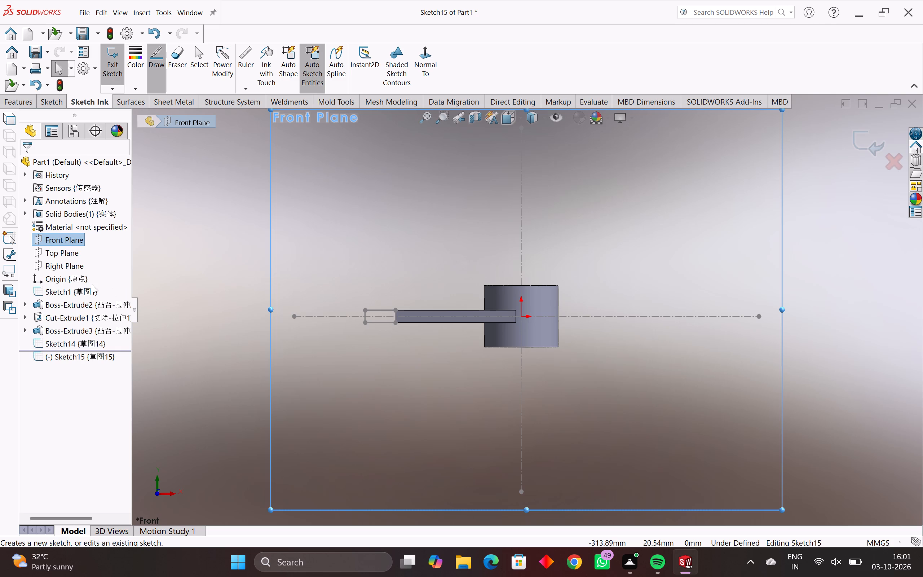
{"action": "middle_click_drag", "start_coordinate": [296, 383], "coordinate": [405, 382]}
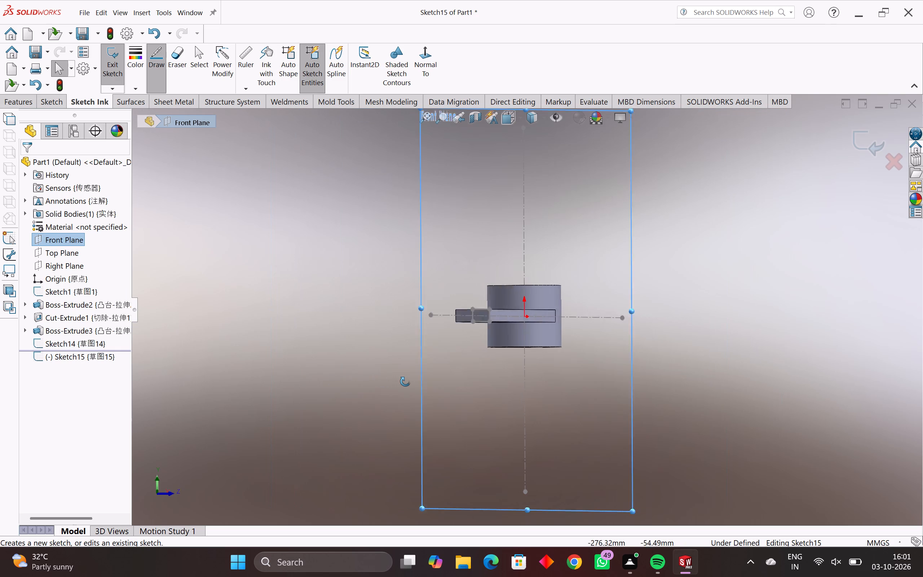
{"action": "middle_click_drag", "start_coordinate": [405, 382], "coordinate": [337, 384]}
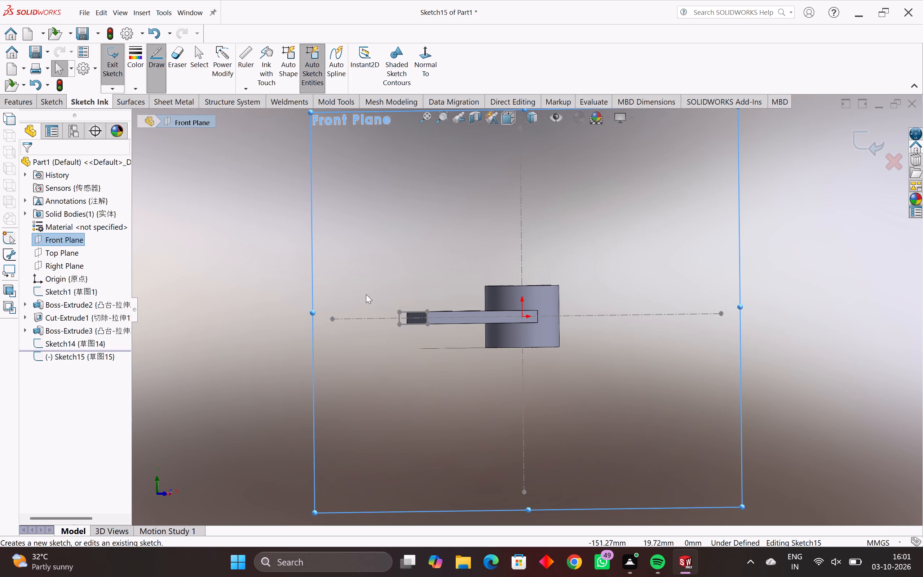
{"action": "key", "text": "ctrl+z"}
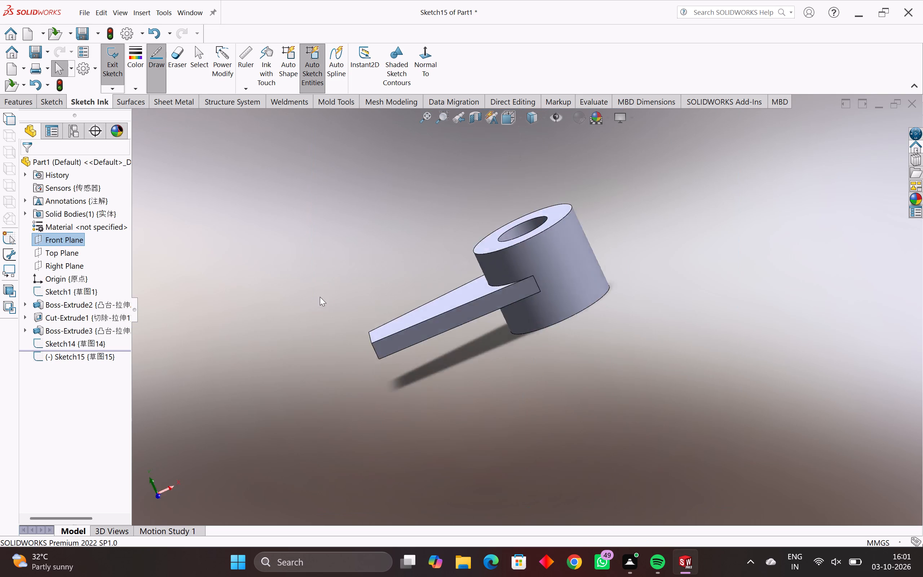
Undo back into the rectangle sketch and delete its top, bottom and outer sides, keeping only the line on the arm's end edge.
{"action": "key", "text": "ctrl+z"}
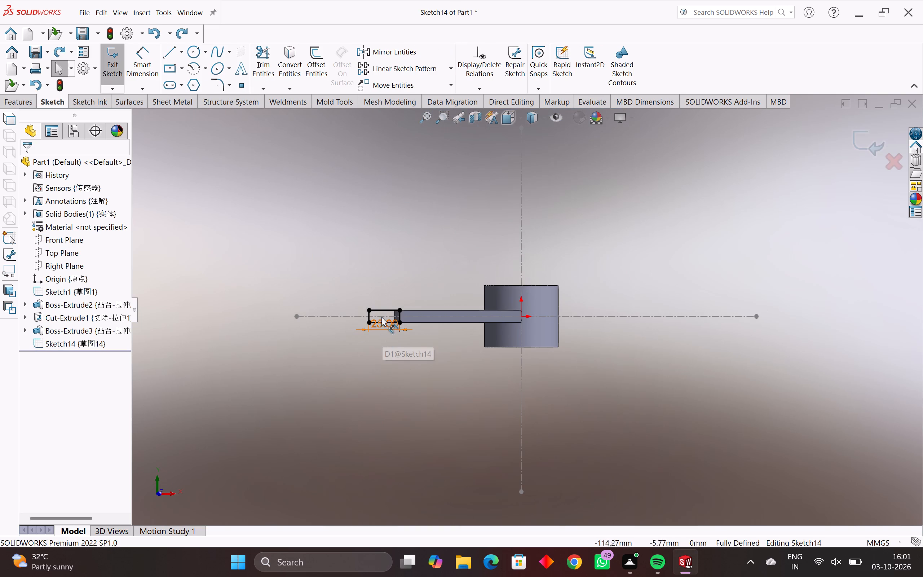
{"action": "scroll", "coordinate": [381, 317], "scroll_direction": "up", "scroll_amount": 3}
{"action": "left_click", "coordinate": [393, 303]}
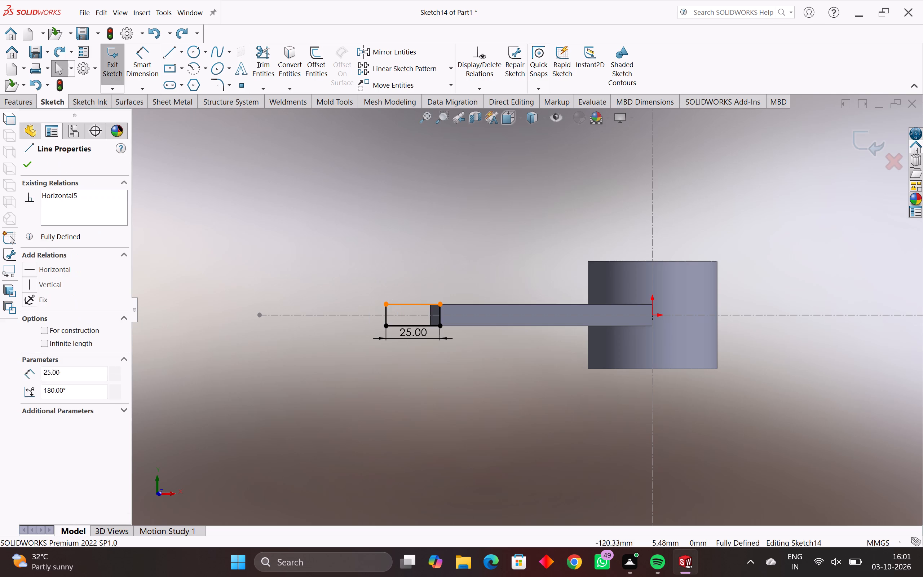
{"action": "key", "text": "Delete"}
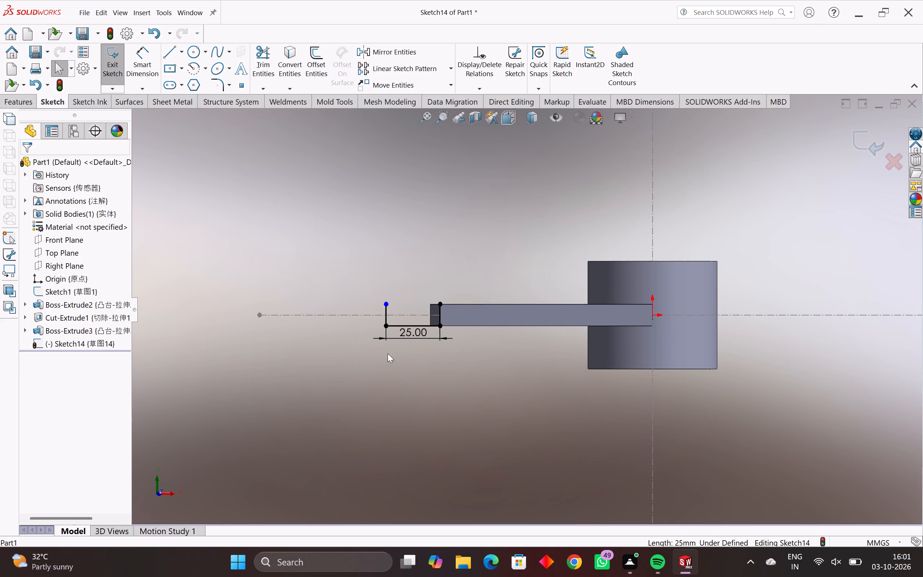
{"action": "left_click", "coordinate": [403, 323]}
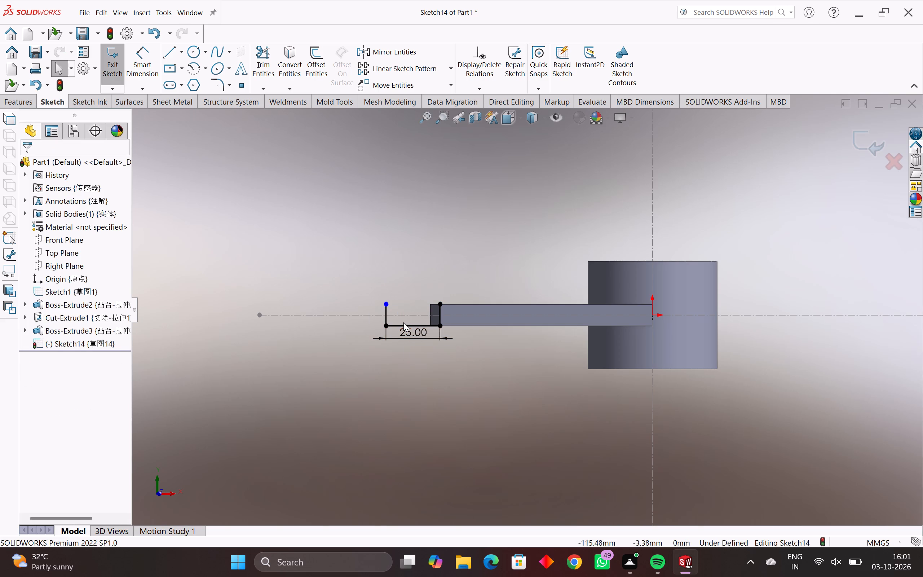
{"action": "left_click", "coordinate": [385, 311]}
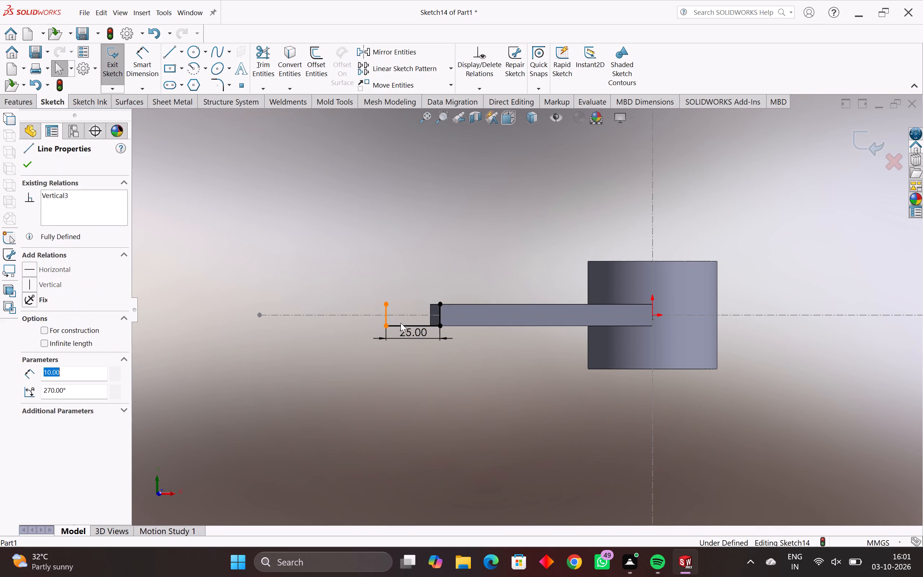
{"action": "left_click", "coordinate": [401, 323]}
{"action": "left_click", "coordinate": [433, 326]}
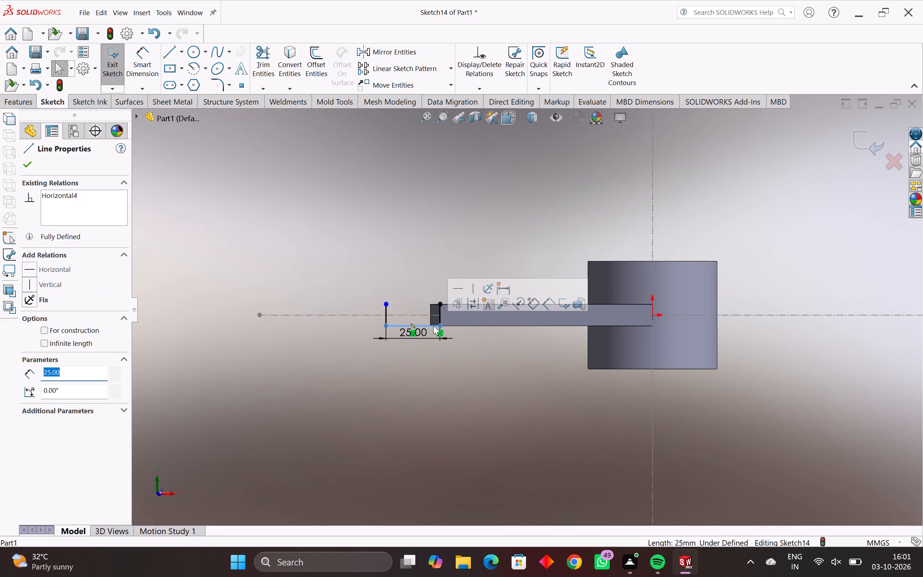
{"action": "key", "text": "Delete"}
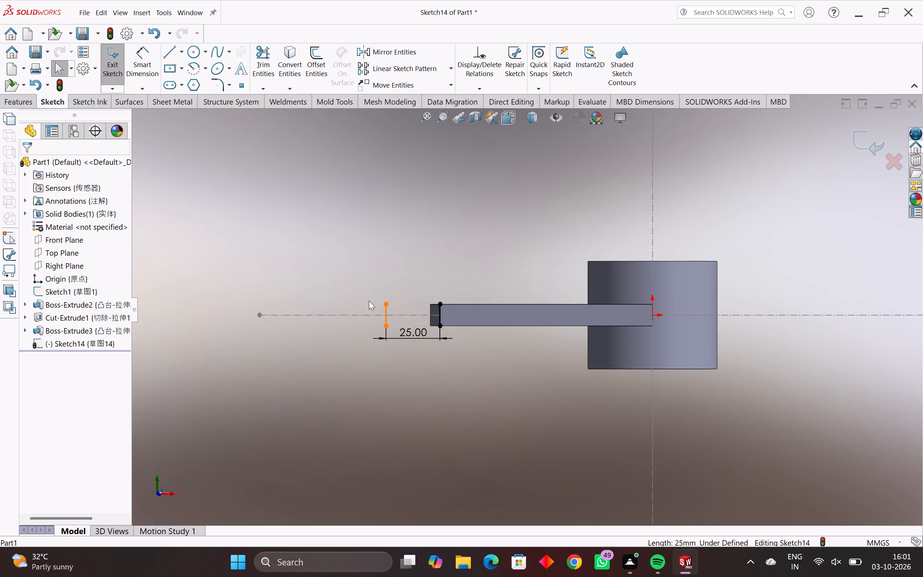
{"action": "left_click", "coordinate": [386, 307]}
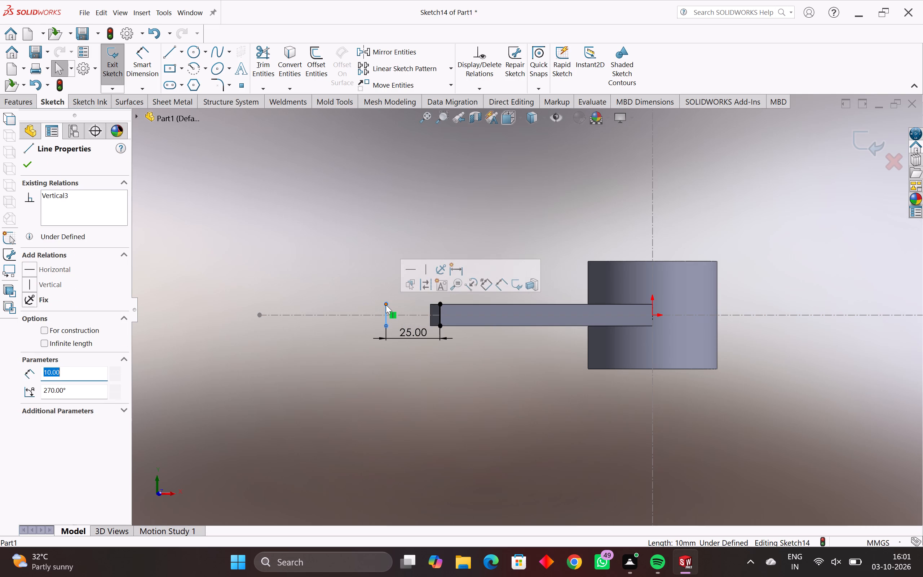
{"action": "key", "text": "Delete"}
{"action": "left_click", "coordinate": [388, 280]}
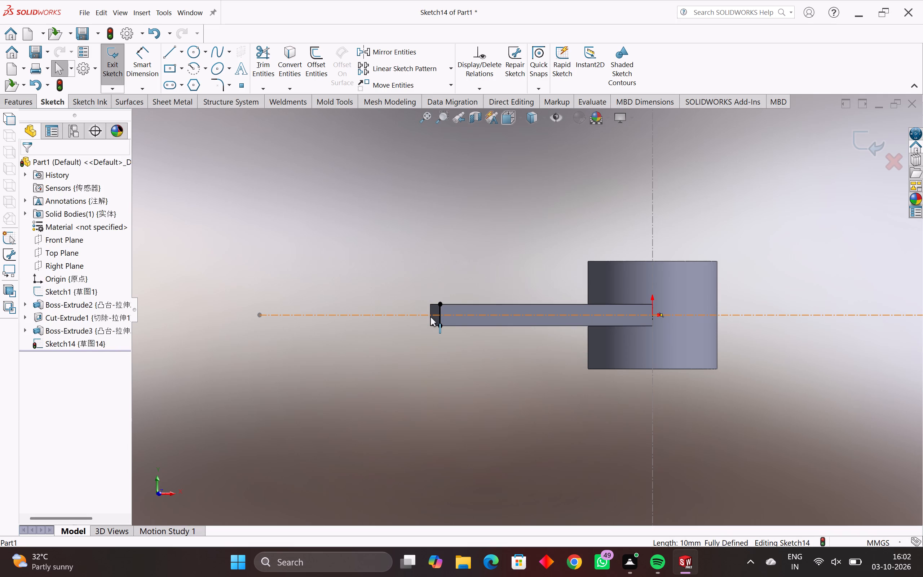
Examine the remaining vertical sketch line against the corner of the arm's end face.
{"action": "scroll", "coordinate": [451, 300], "scroll_direction": "up", "scroll_amount": 1}
{"action": "middle_click_drag", "start_coordinate": [451, 303], "coordinate": [461, 363]}
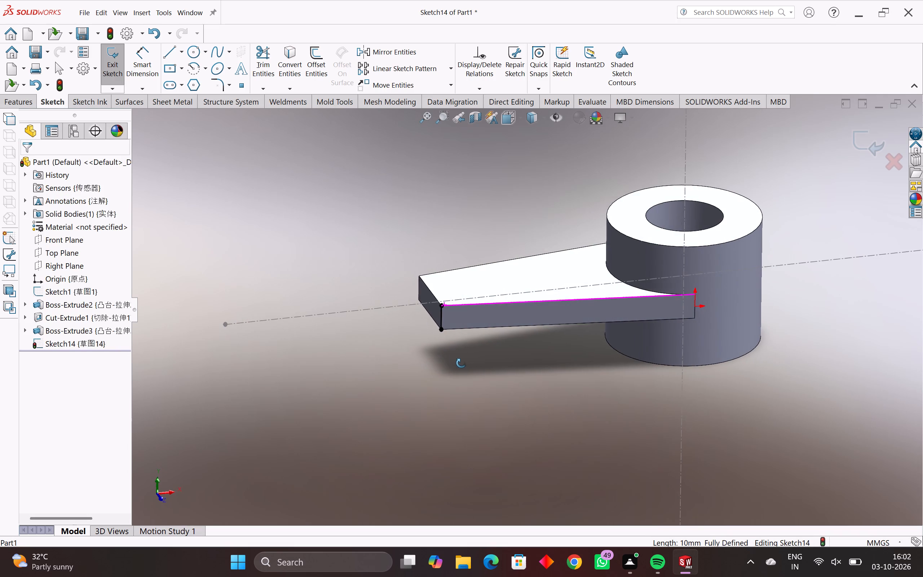
{"action": "middle_click_drag", "start_coordinate": [461, 363], "coordinate": [451, 352]}
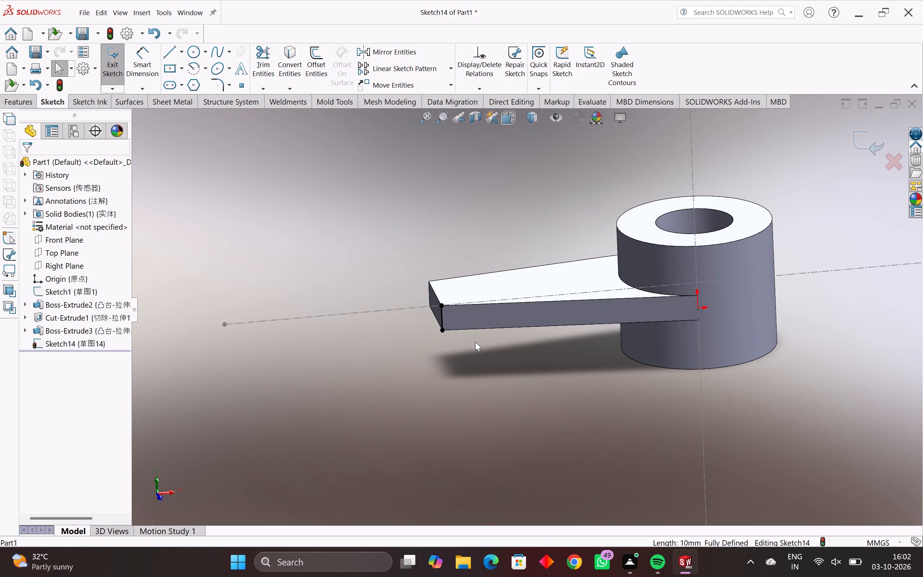
{"action": "scroll", "coordinate": [446, 310], "scroll_direction": "up", "scroll_amount": 3}
{"action": "scroll", "coordinate": [446, 310], "scroll_direction": "down", "scroll_amount": 1}
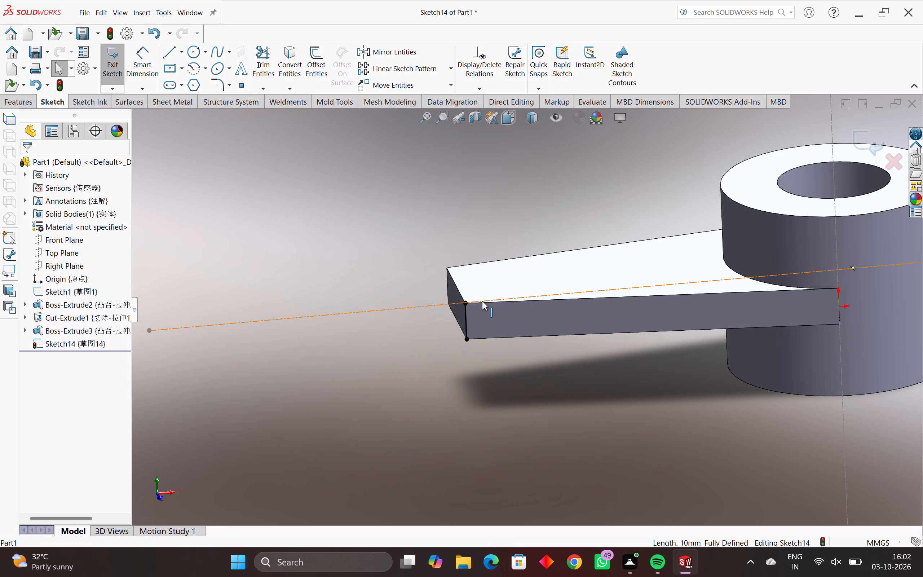
{"action": "scroll", "coordinate": [478, 297], "scroll_direction": "up", "scroll_amount": 10}
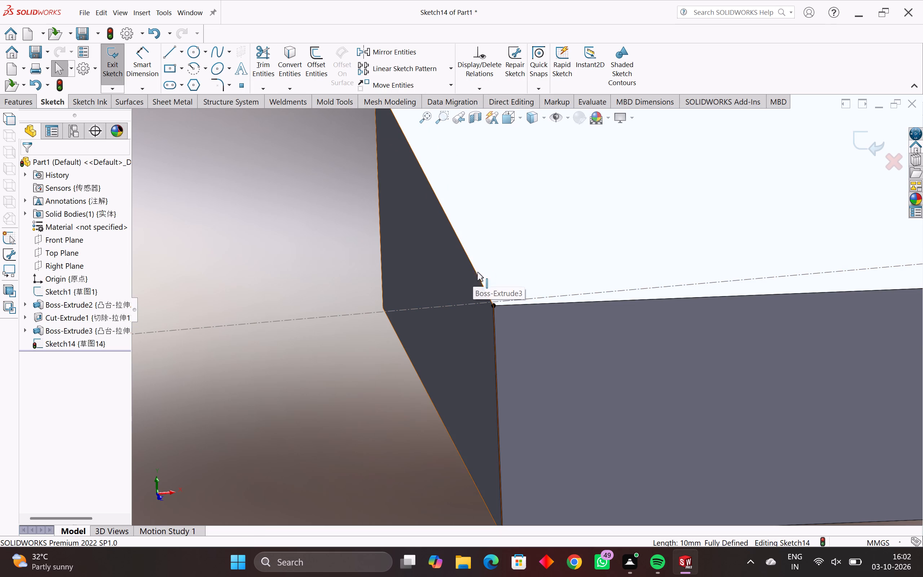
Exit the current sketch and start a new sketch on the Top Plane.
{"action": "left_click", "coordinate": [64, 256]}
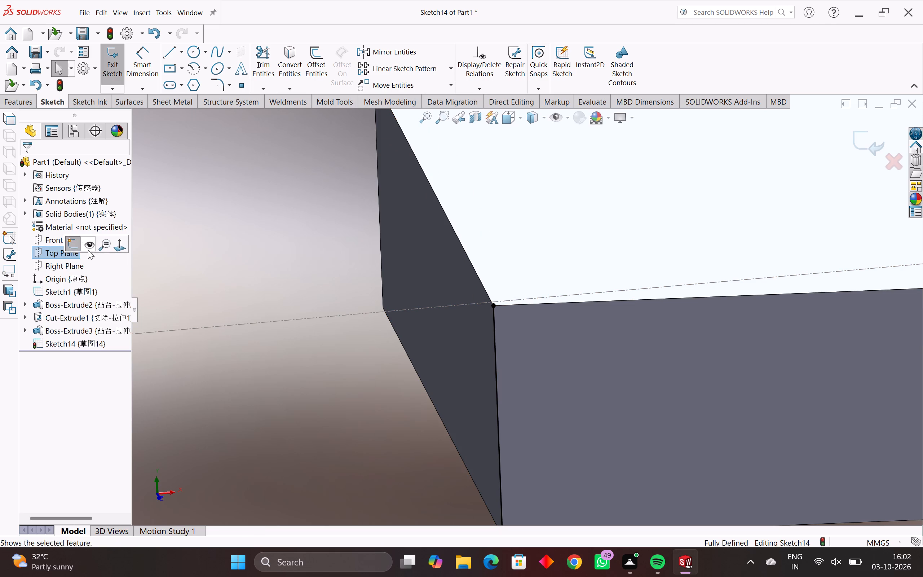
{"action": "left_click", "coordinate": [73, 246]}
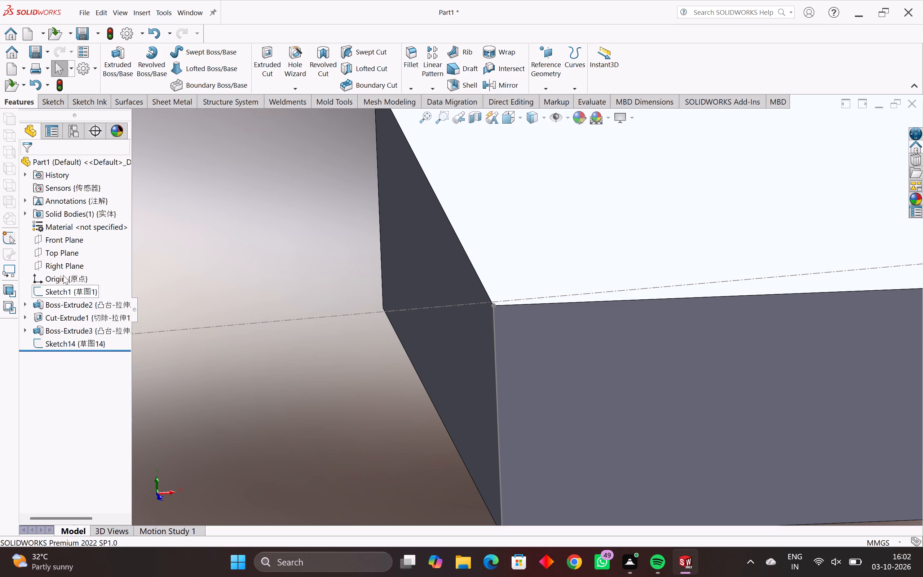
{"action": "left_click", "coordinate": [70, 253]}
{"action": "left_click", "coordinate": [81, 243]}
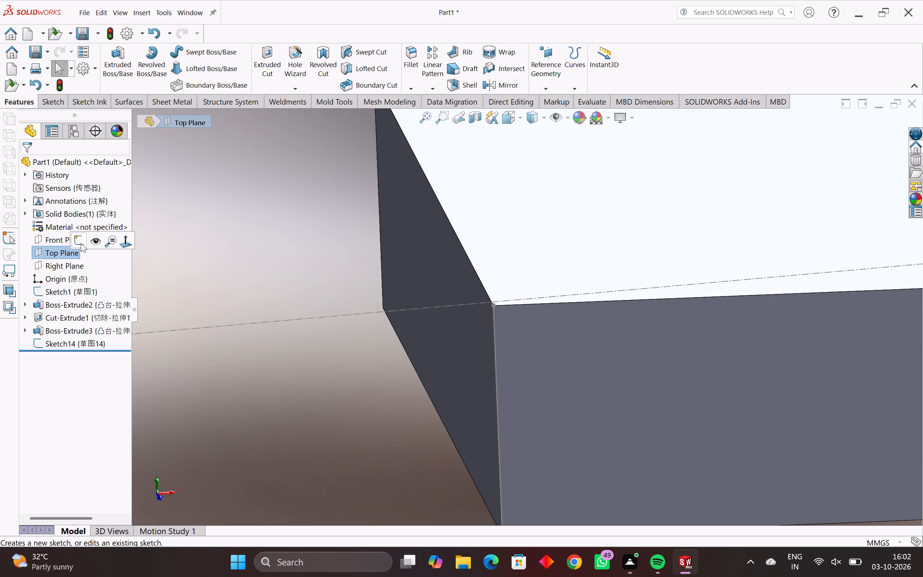
{"action": "scroll", "coordinate": [412, 325], "scroll_direction": "up", "scroll_amount": 5}
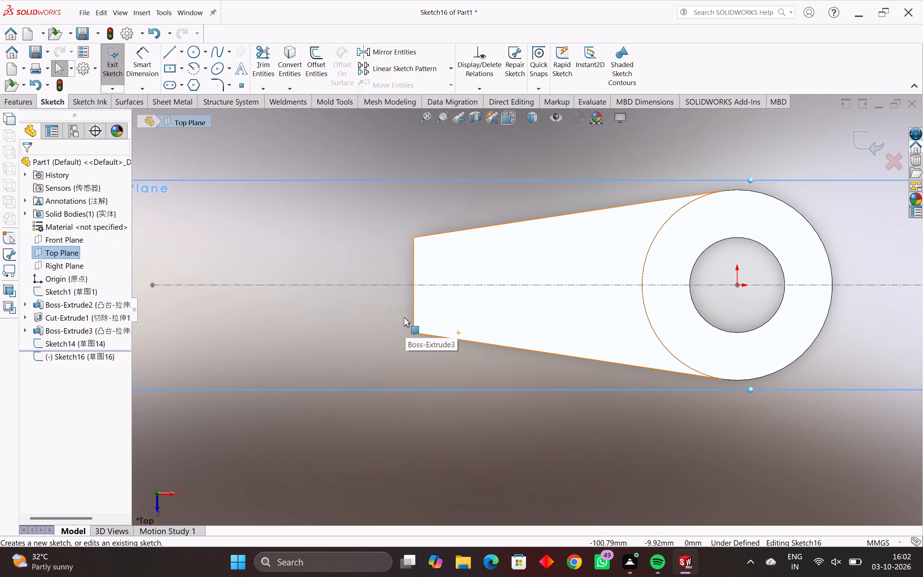
{"action": "scroll", "coordinate": [404, 317], "scroll_direction": "up", "scroll_amount": 1}
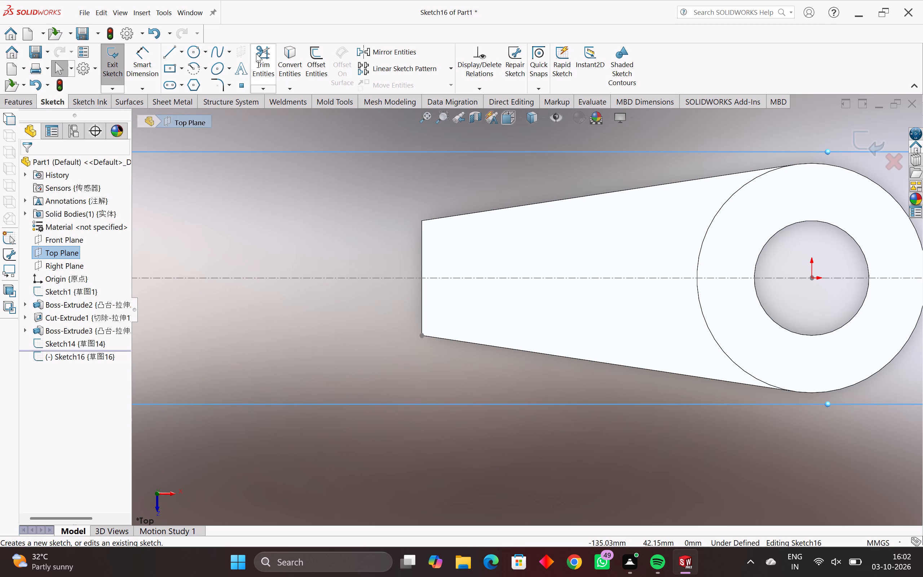
Sketch a horizontal line about 19 mm long along the centreline, outward from the middle of the arm's end edge.
{"action": "left_click", "coordinate": [177, 50]}
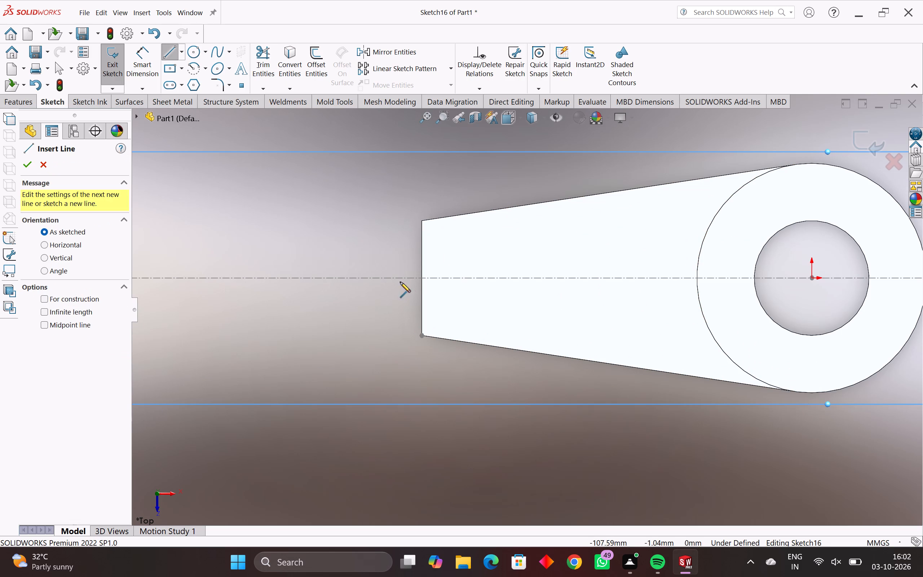
{"action": "left_click", "coordinate": [422, 278]}
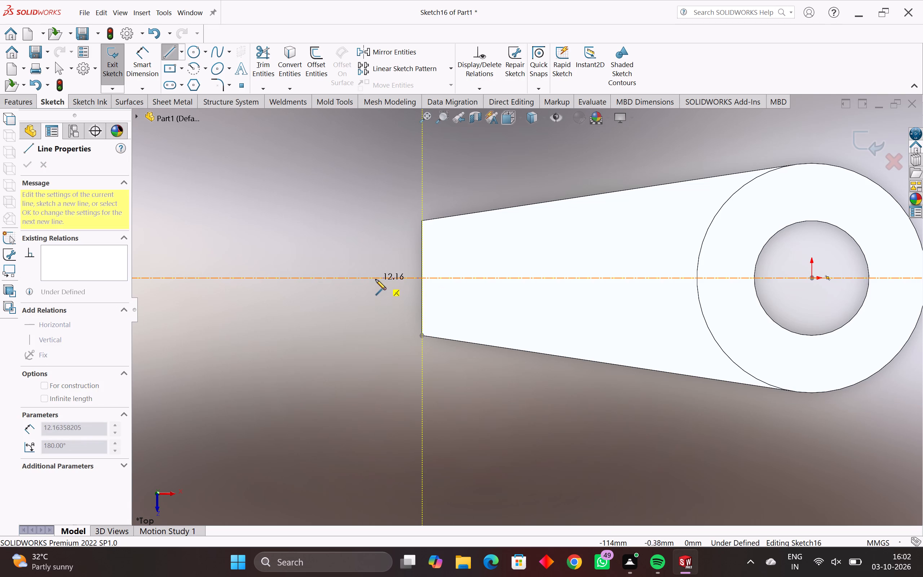
{"action": "left_click", "coordinate": [349, 277]}
{"action": "key", "text": "Escape"}
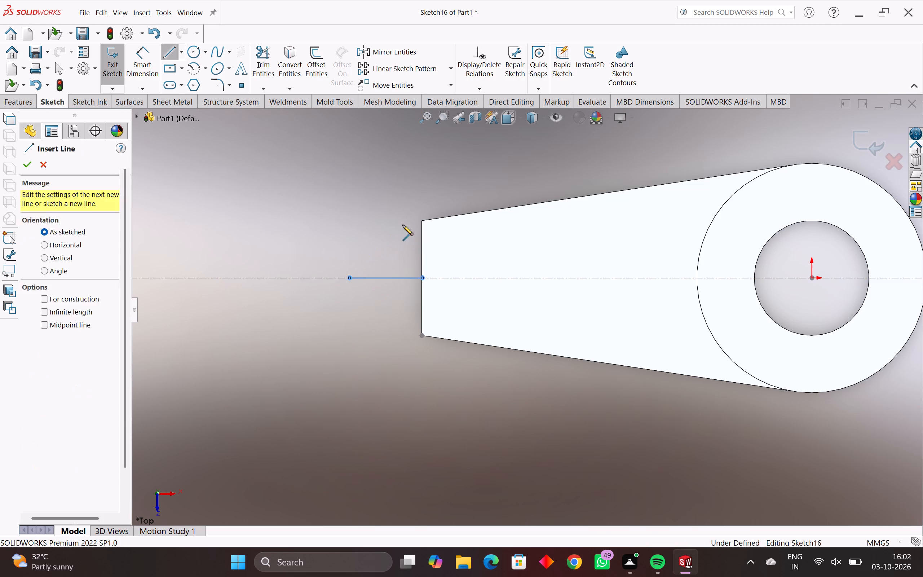
Dimension the new line's length as 25 mm.
{"action": "left_click", "coordinate": [140, 62]}
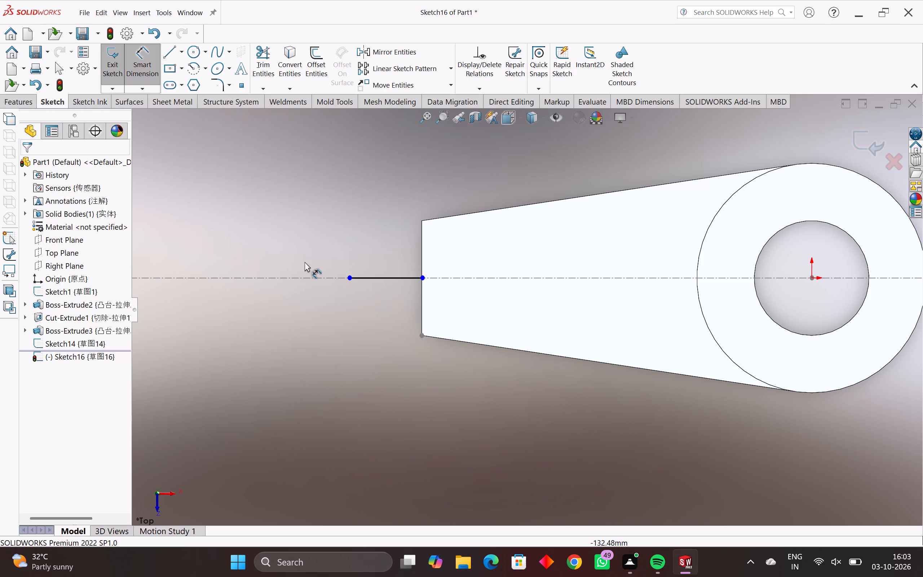
{"action": "left_click", "coordinate": [379, 277]}
{"action": "left_click", "coordinate": [373, 255]}
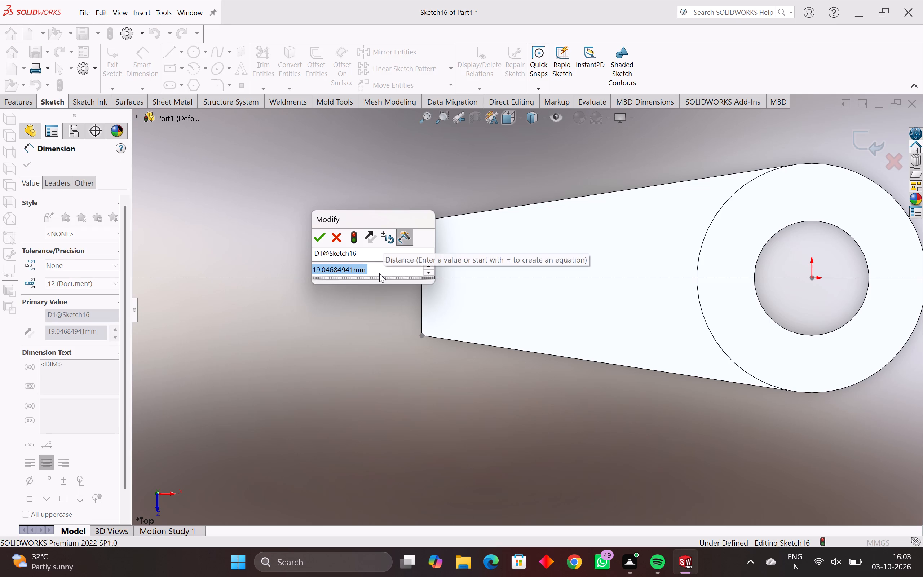
{"action": "key", "text": "2"}
{"action": "key", "text": "5"}
{"action": "key", "text": "Return"}
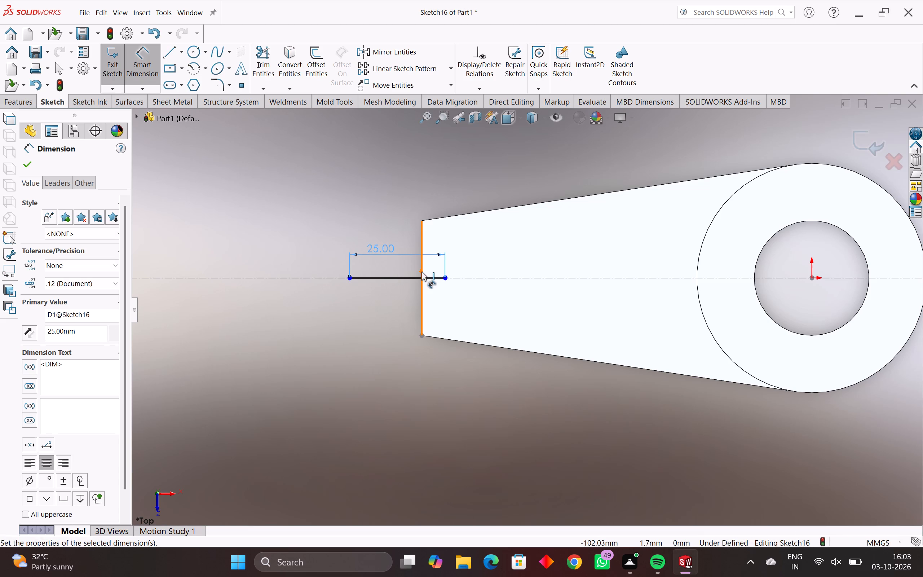
{"action": "key", "text": "Escape"}
{"action": "key", "text": "Escape"}
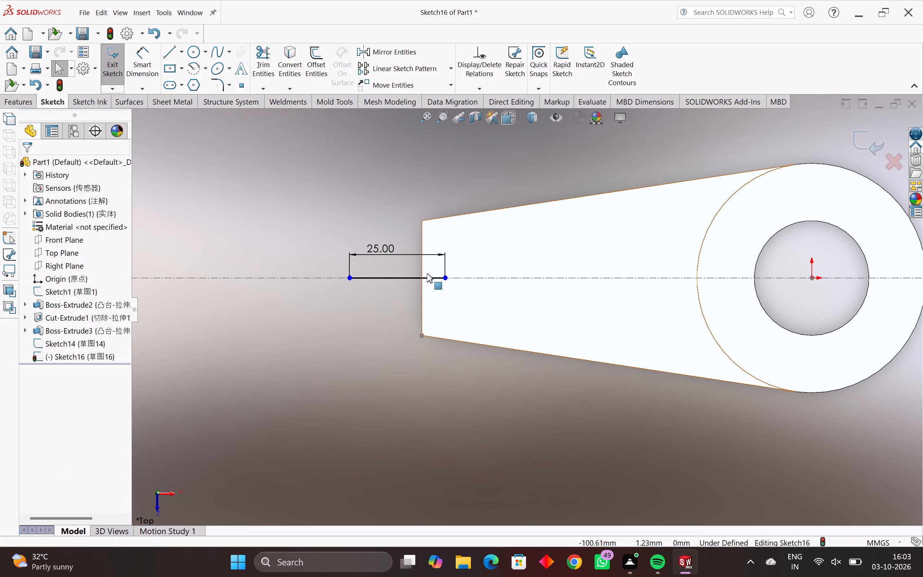
Undo the last change to the line's length.
{"action": "key", "text": "ctrl+z"}
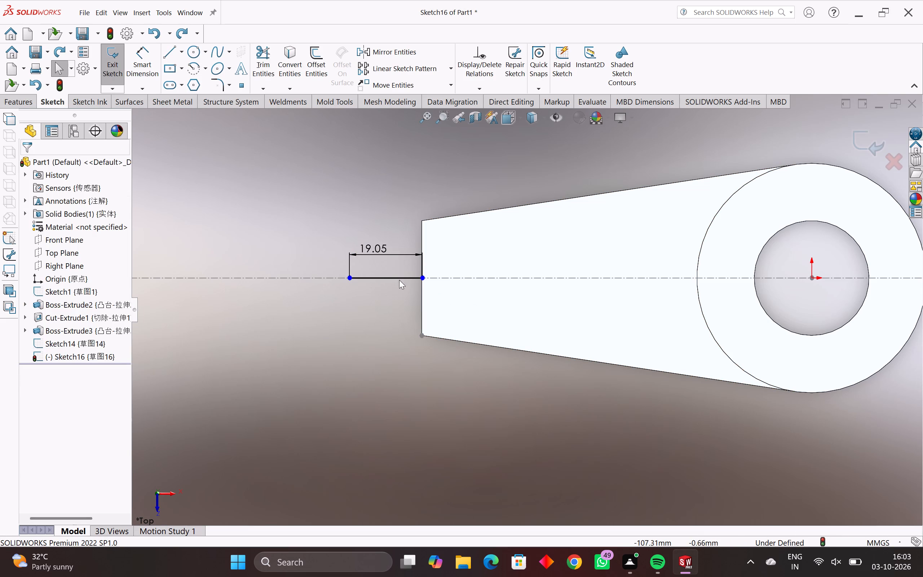
Delete the horizontal line extending outward from the arm's end edge, together with its associated dimension.
{"action": "key", "text": "Escape"}
{"action": "scroll", "coordinate": [426, 274], "scroll_direction": "up", "scroll_amount": 8}
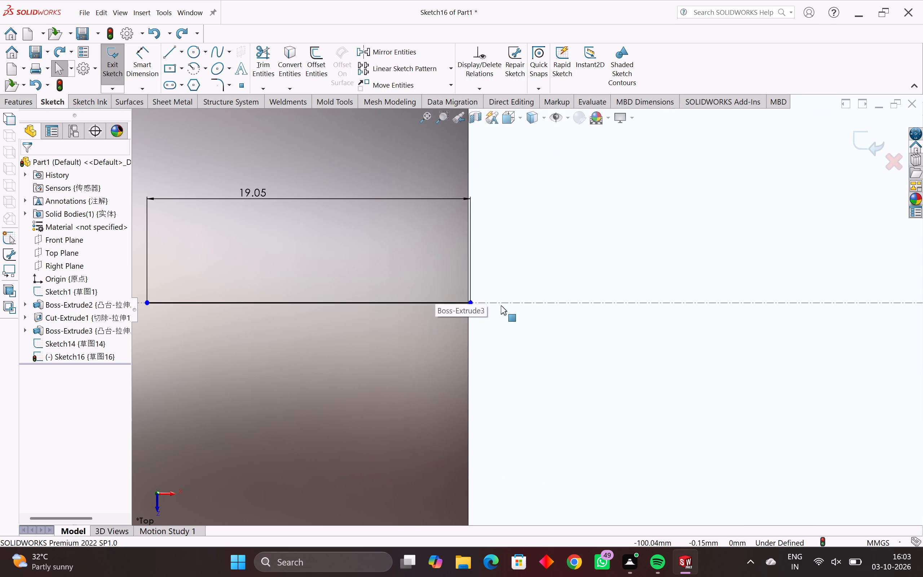
{"action": "scroll", "coordinate": [501, 305], "scroll_direction": "up", "scroll_amount": 3}
{"action": "left_click", "coordinate": [409, 301]}
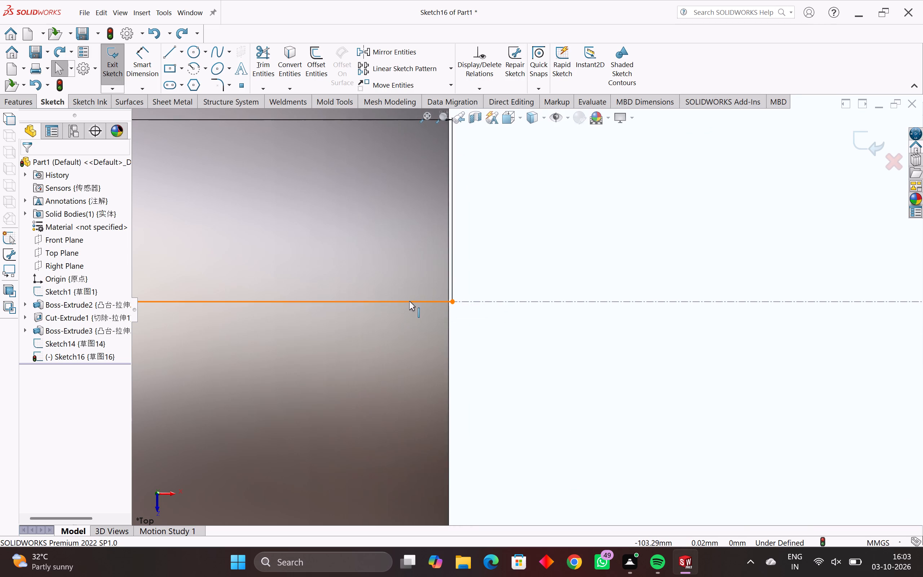
{"action": "key", "text": "Delete"}
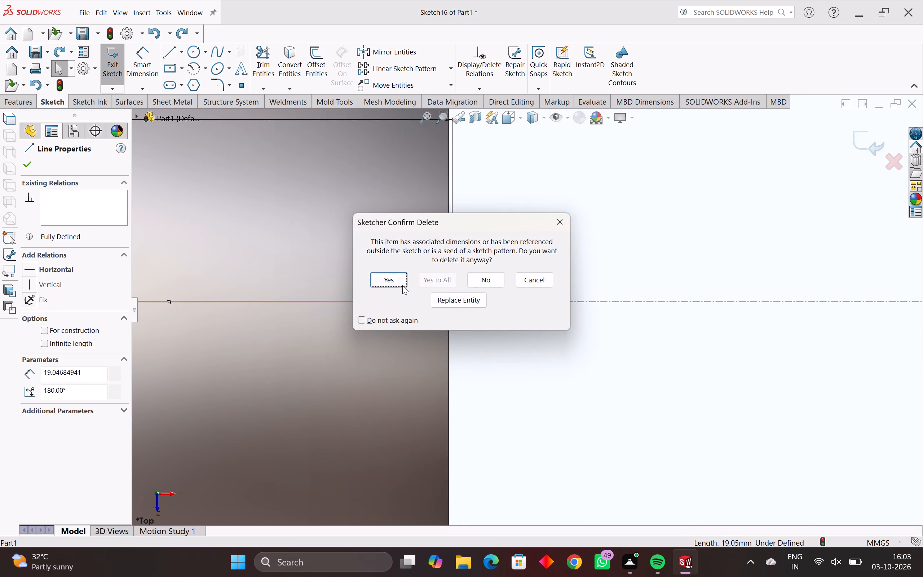
{"action": "left_click", "coordinate": [396, 282]}
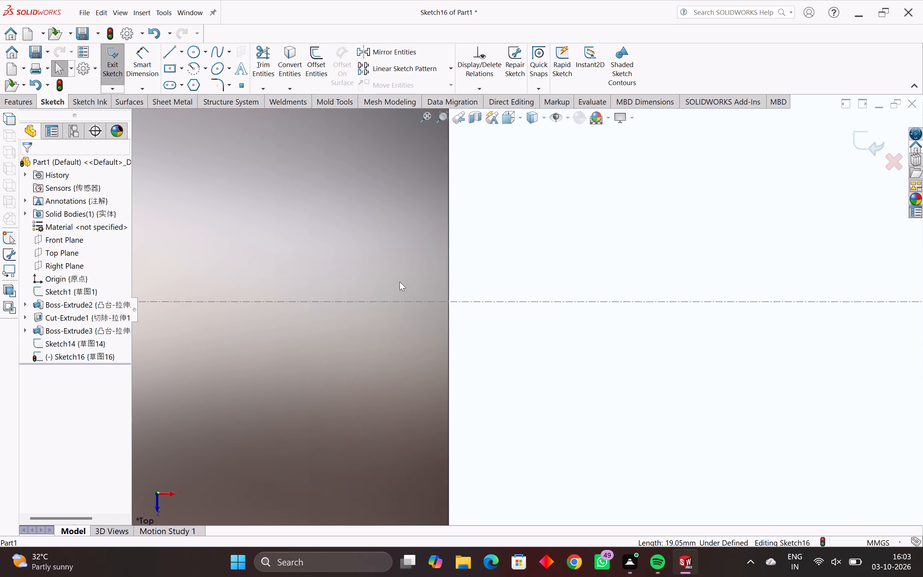
Sketch a horizontal line about 26 mm long along the centreline, outward from the middle of the arm's end edge.
{"action": "scroll", "coordinate": [416, 276], "scroll_direction": "down", "scroll_amount": 14}
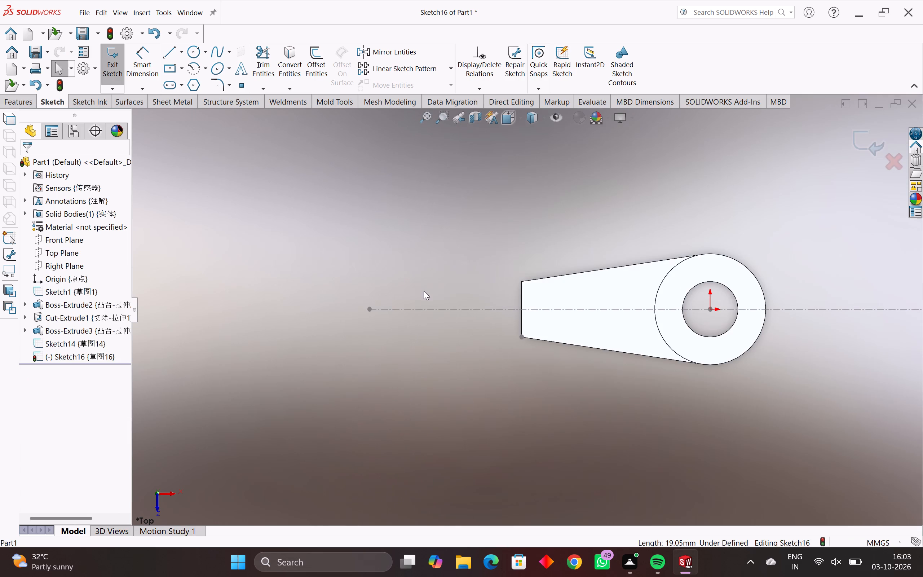
{"action": "scroll", "coordinate": [539, 297], "scroll_direction": "up", "scroll_amount": 6}
{"action": "scroll", "coordinate": [536, 321], "scroll_direction": "down", "scroll_amount": 11}
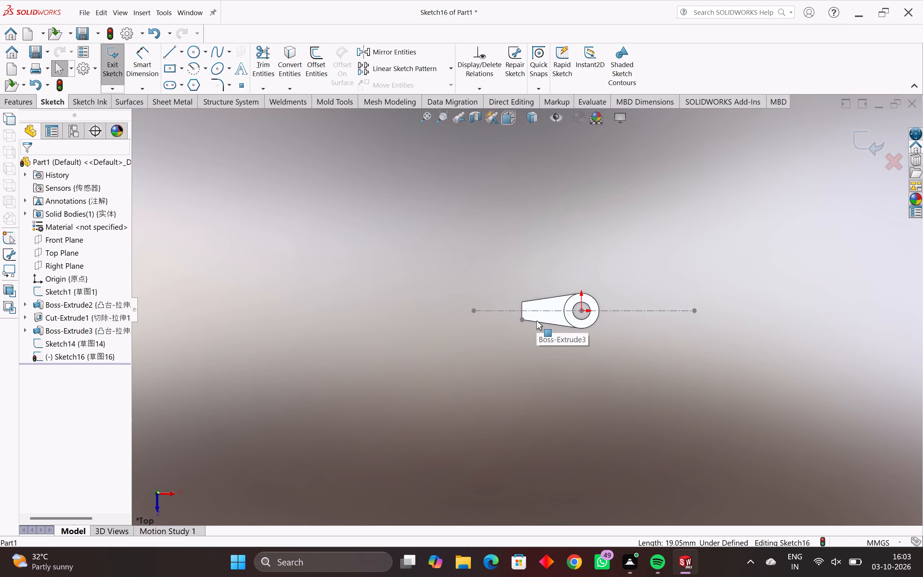
{"action": "scroll", "coordinate": [536, 321], "scroll_direction": "up", "scroll_amount": 8}
{"action": "scroll", "coordinate": [481, 247], "scroll_direction": "up", "scroll_amount": 3}
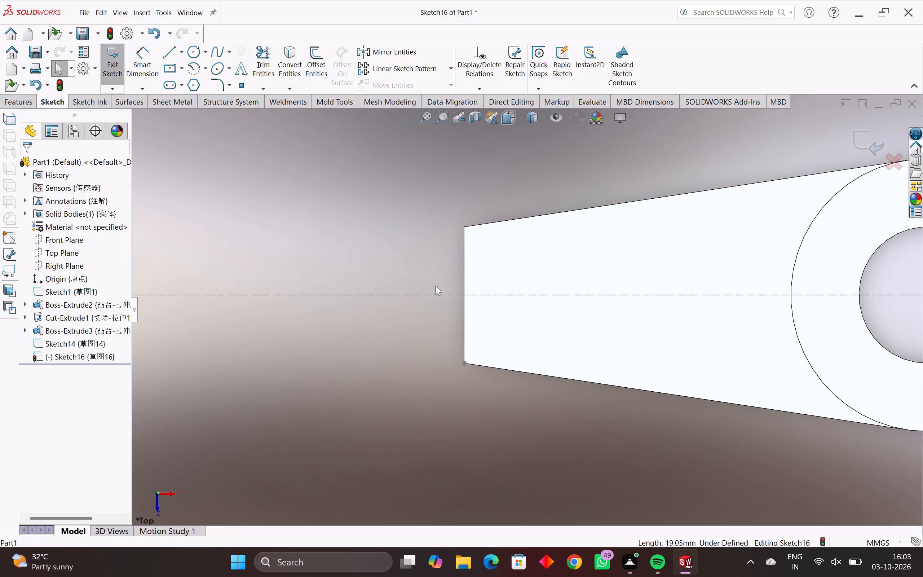
{"action": "left_click", "coordinate": [170, 56]}
{"action": "scroll", "coordinate": [468, 295], "scroll_direction": "up", "scroll_amount": 3}
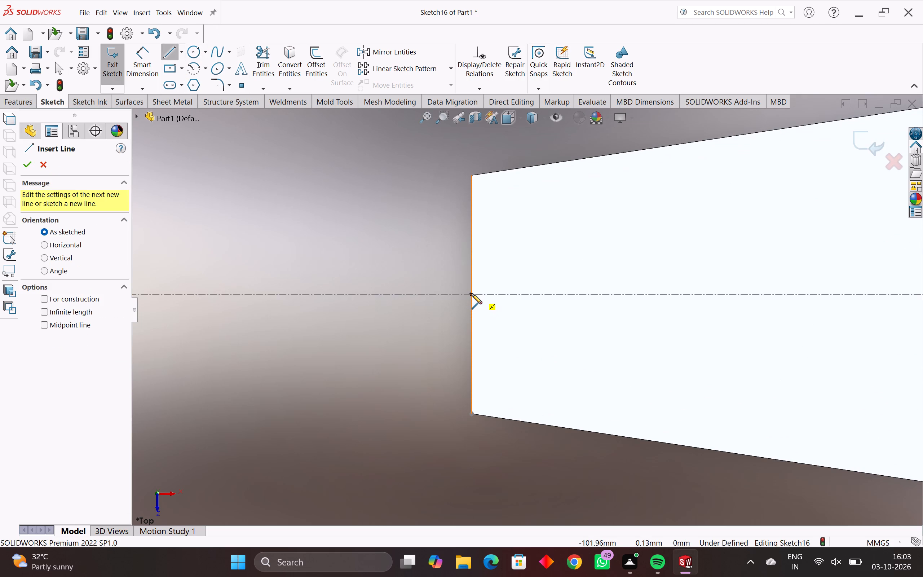
{"action": "left_click", "coordinate": [472, 294]}
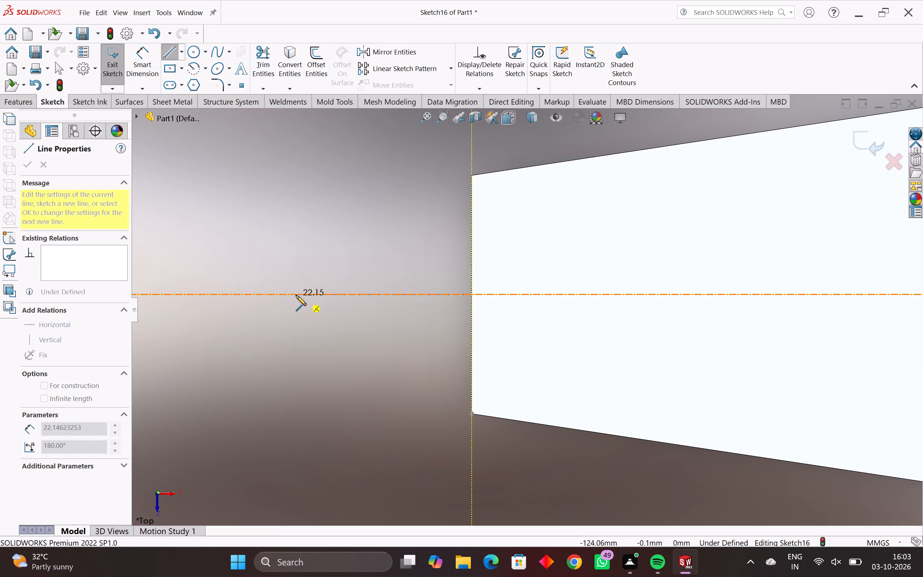
{"action": "left_click", "coordinate": [263, 294]}
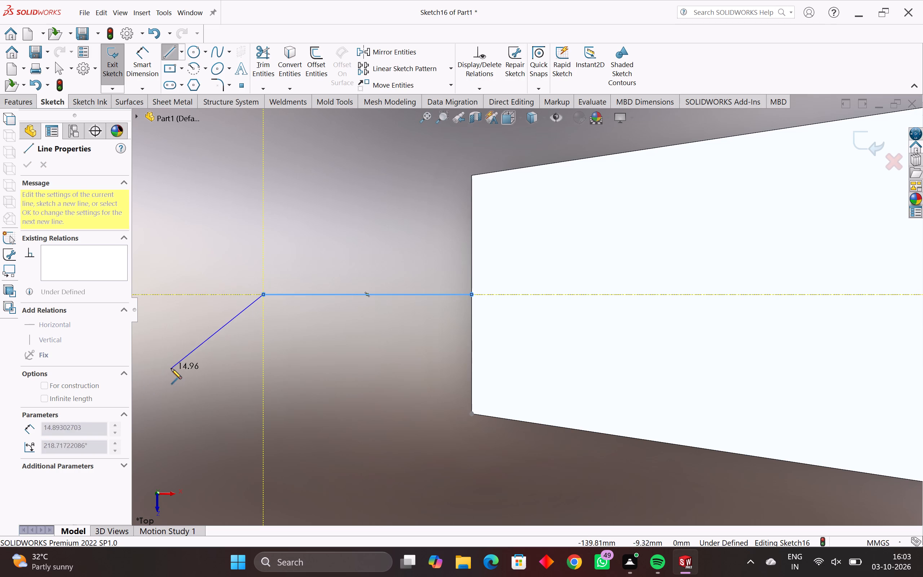
{"action": "key", "text": "Escape"}
Set the new horizontal line's length to 25 mm.
{"action": "left_click", "coordinate": [291, 293]}
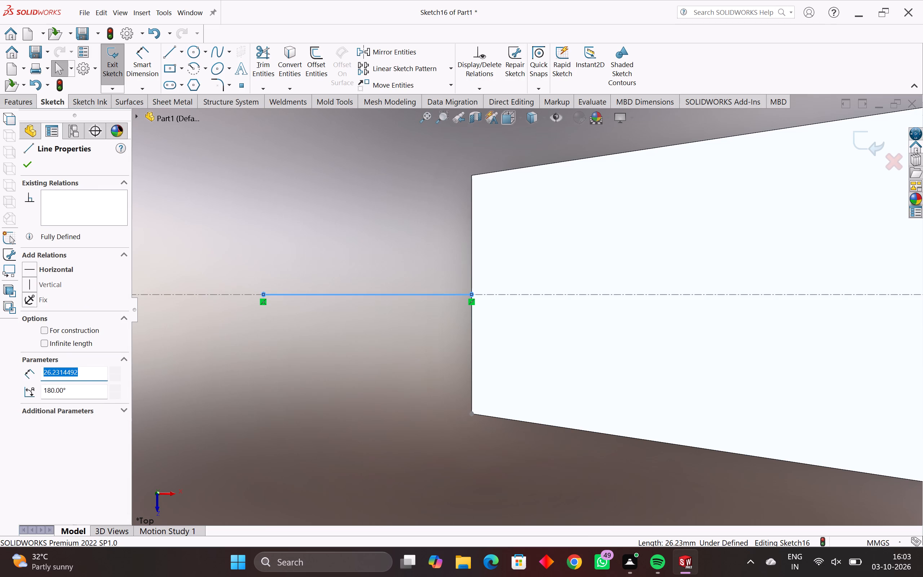
{"action": "type", "text": "25"}
{"action": "key", "text": "Return"}
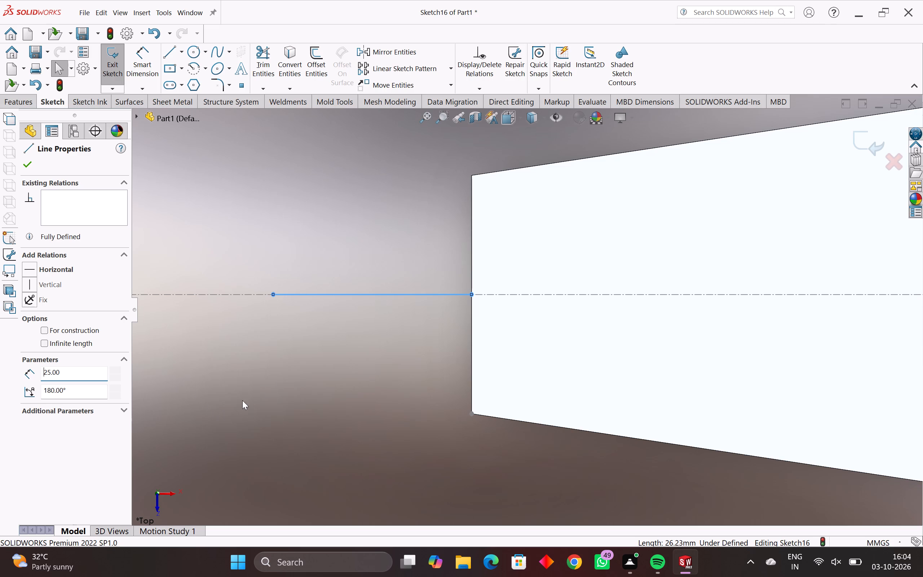
Examine from several angles how the sketched line sits relative to the arm's end face and the cylinder.
{"action": "middle_click_drag", "start_coordinate": [281, 379], "coordinate": [349, 334]}
{"action": "middle_click_drag", "start_coordinate": [381, 337], "coordinate": [339, 353]}
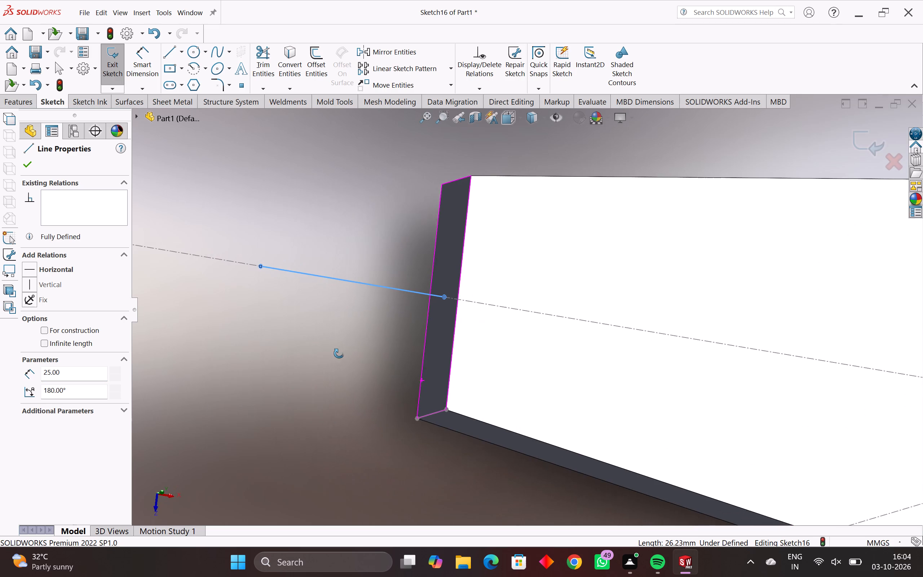
{"action": "middle_click_drag", "start_coordinate": [339, 353], "coordinate": [320, 366]}
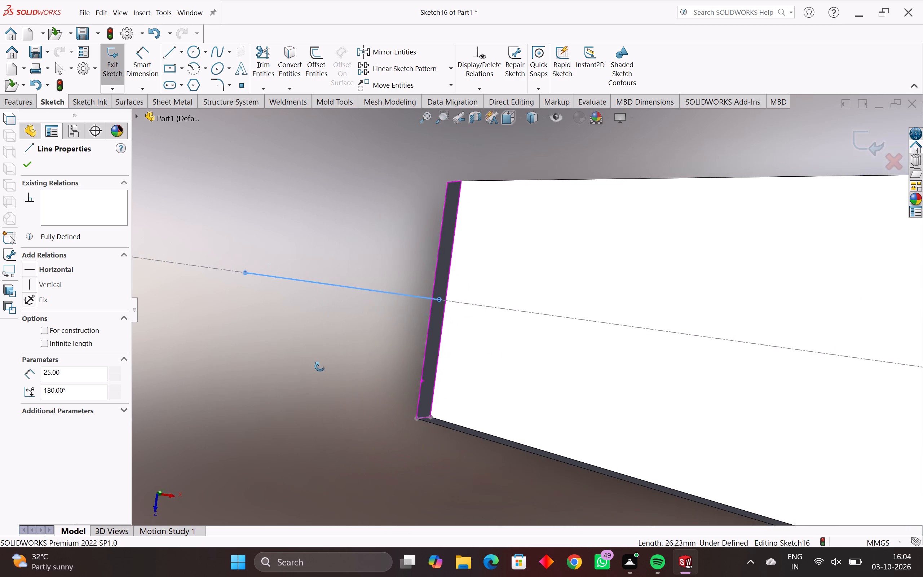
{"action": "middle_click_drag", "start_coordinate": [320, 366], "coordinate": [351, 349]}
{"action": "scroll", "coordinate": [352, 348], "scroll_direction": "down", "scroll_amount": 2}
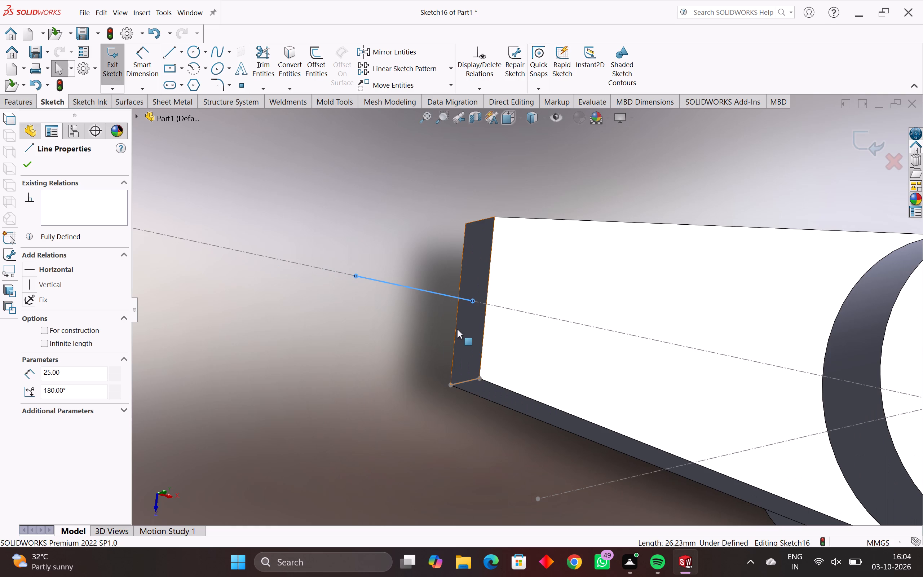
{"action": "middle_click_drag", "start_coordinate": [615, 397], "coordinate": [609, 369]}
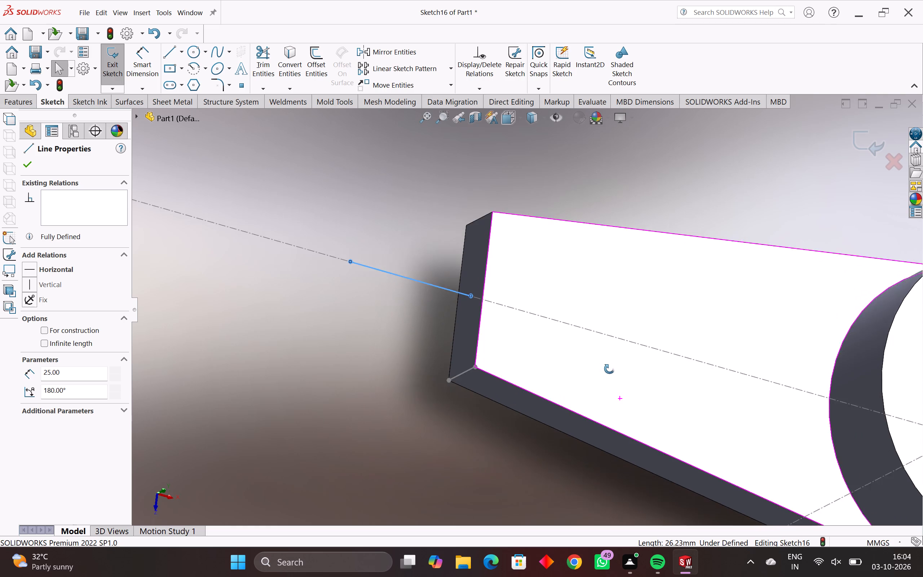
{"action": "middle_click_drag", "start_coordinate": [609, 369], "coordinate": [606, 323]}
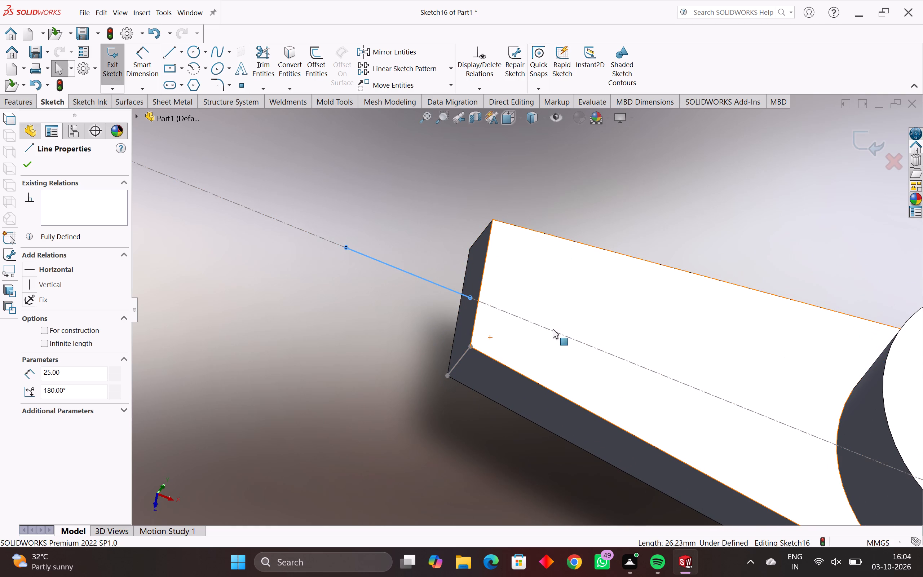
{"action": "scroll", "coordinate": [451, 318], "scroll_direction": "down", "scroll_amount": 1}
{"action": "middle_click_drag", "start_coordinate": [352, 350], "coordinate": [390, 378]}
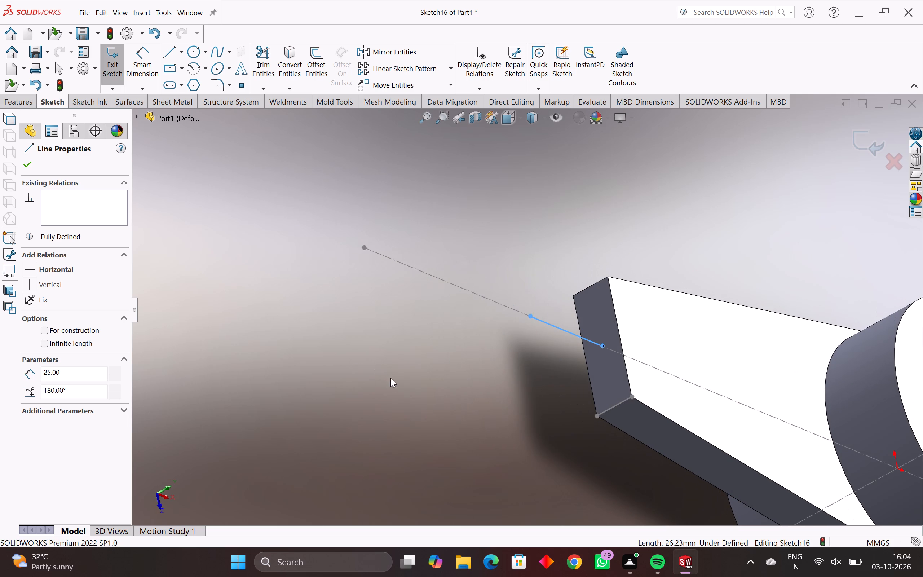
{"action": "middle_click_drag", "start_coordinate": [511, 388], "coordinate": [473, 363]}
{"action": "scroll", "coordinate": [473, 363], "scroll_direction": "down", "scroll_amount": 1}
{"action": "middle_click_drag", "start_coordinate": [445, 354], "coordinate": [459, 370]}
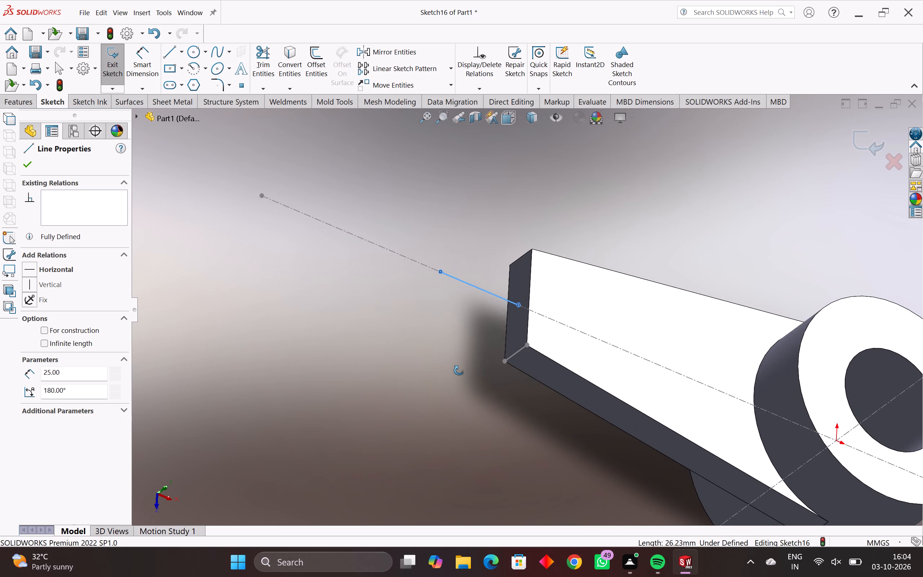
{"action": "middle_click_drag", "start_coordinate": [459, 370], "coordinate": [486, 419]}
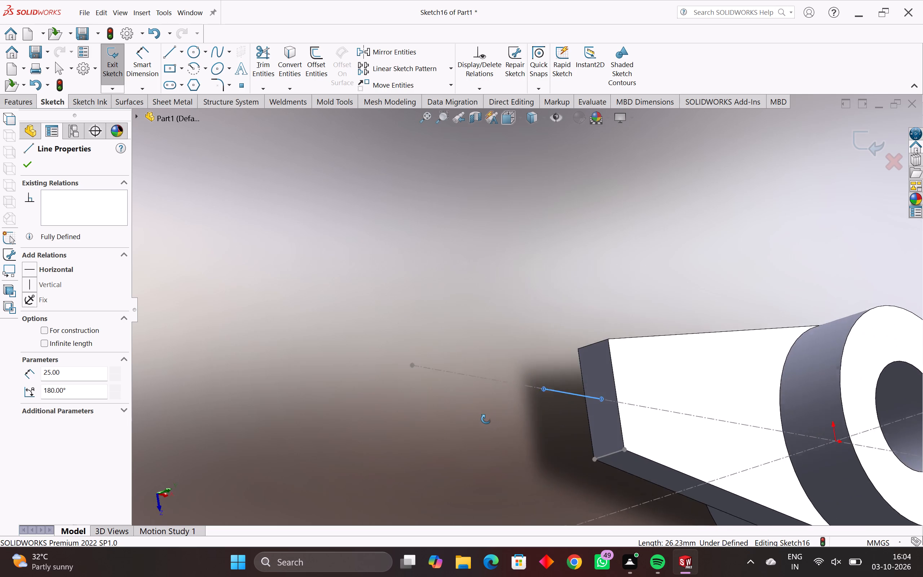
{"action": "middle_click_drag", "start_coordinate": [486, 419], "coordinate": [468, 357]}
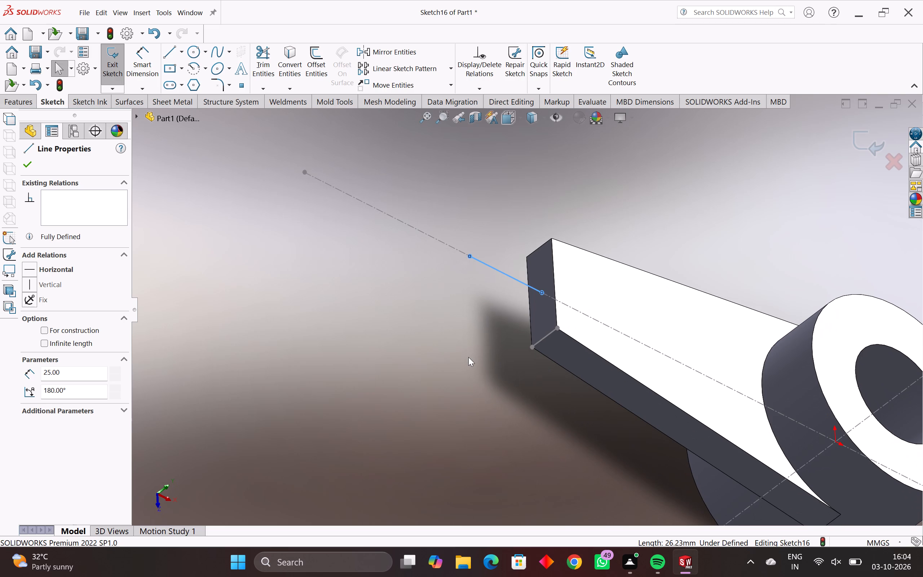
{"action": "middle_click_drag", "start_coordinate": [462, 353], "coordinate": [469, 375]}
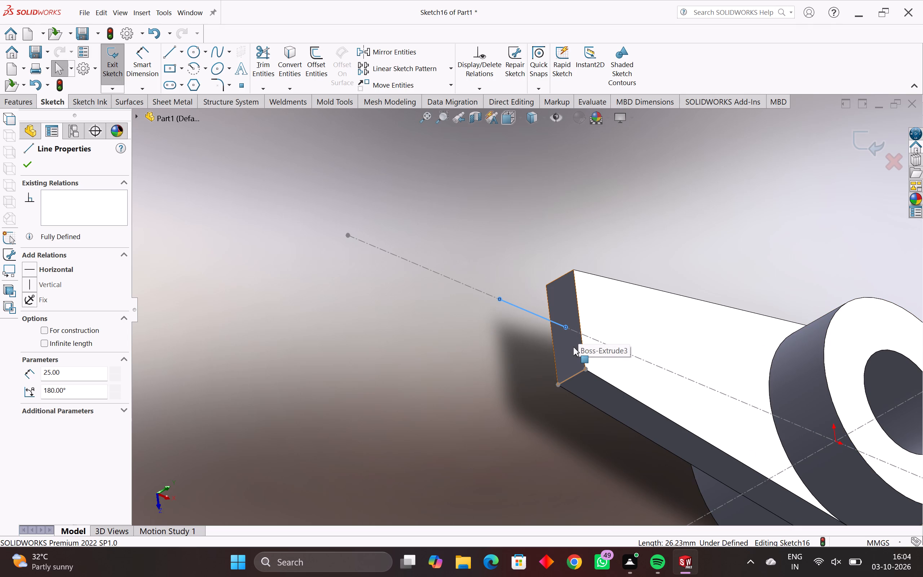
{"action": "middle_click_drag", "start_coordinate": [610, 364], "coordinate": [588, 354], "text": "ctrl"}
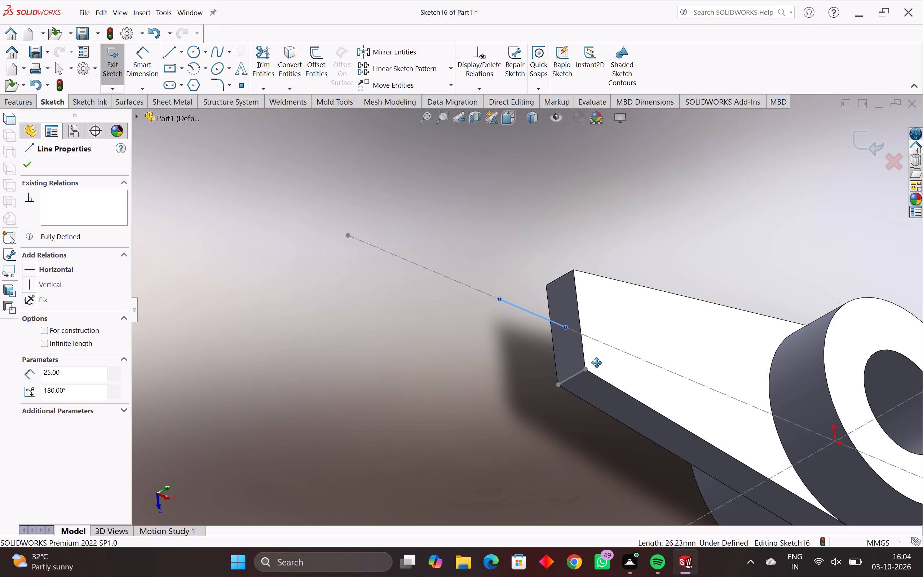
{"action": "middle_click_drag", "start_coordinate": [588, 354], "coordinate": [473, 323], "text": "ctrl"}
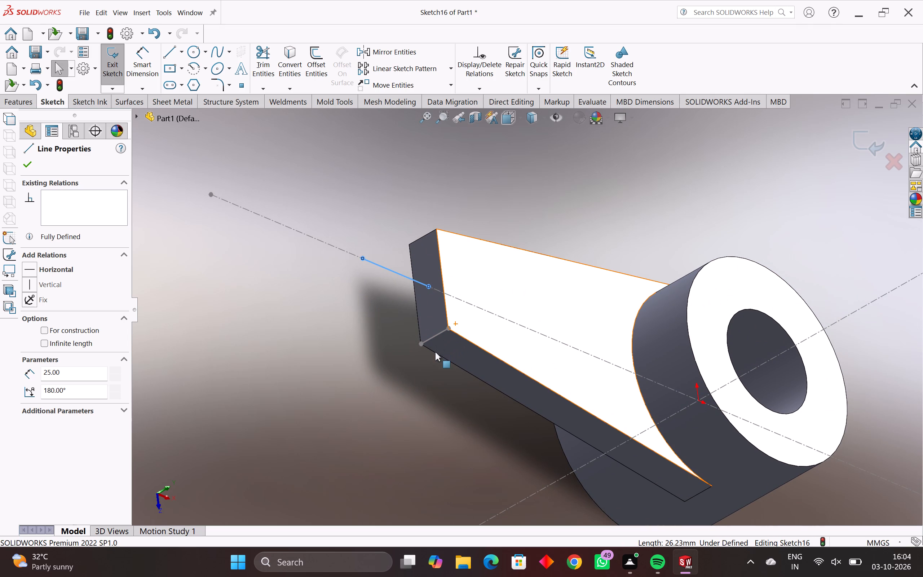
{"action": "middle_click_drag", "start_coordinate": [427, 356], "coordinate": [449, 329], "text": "ctrl"}
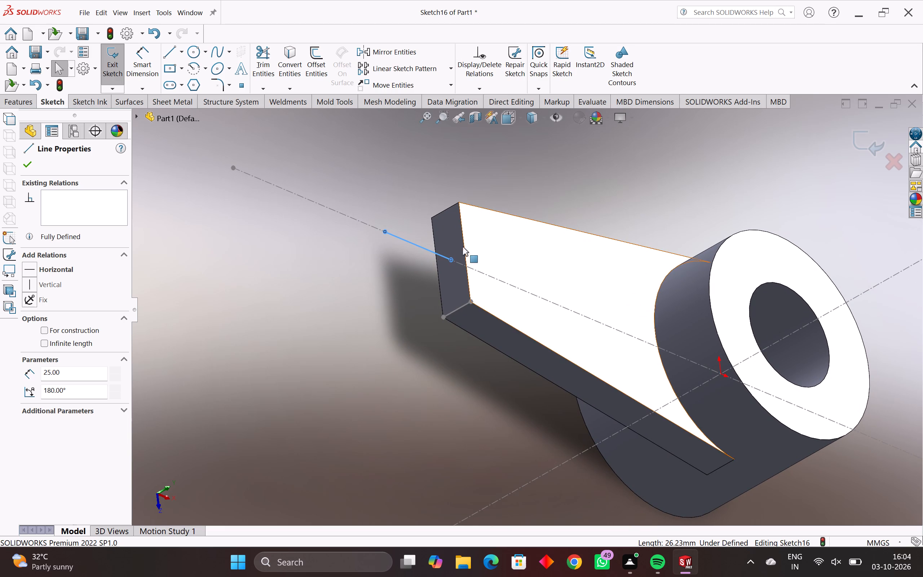
{"action": "middle_click_drag", "start_coordinate": [414, 274], "coordinate": [423, 297], "text": "ctrl"}
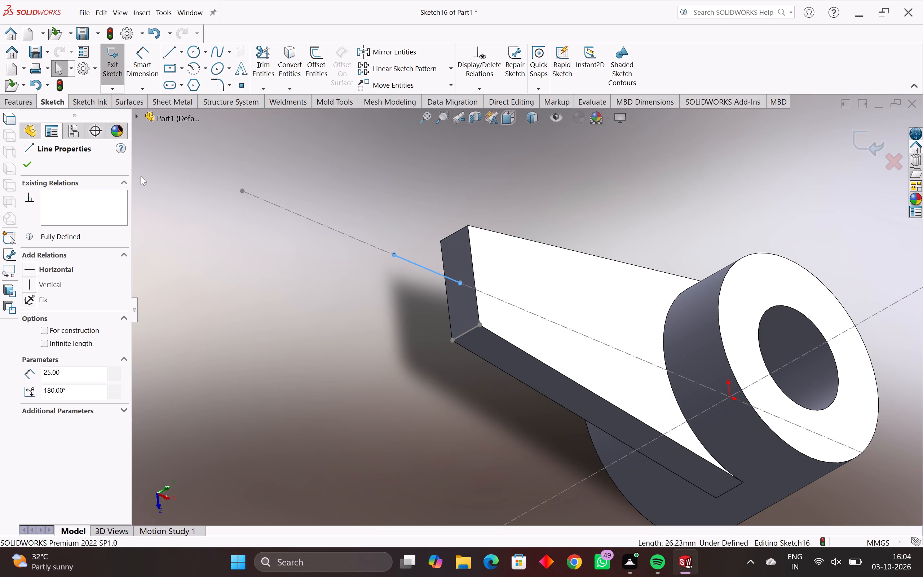
Exit the sketch containing the line.
{"action": "left_click", "coordinate": [112, 57]}
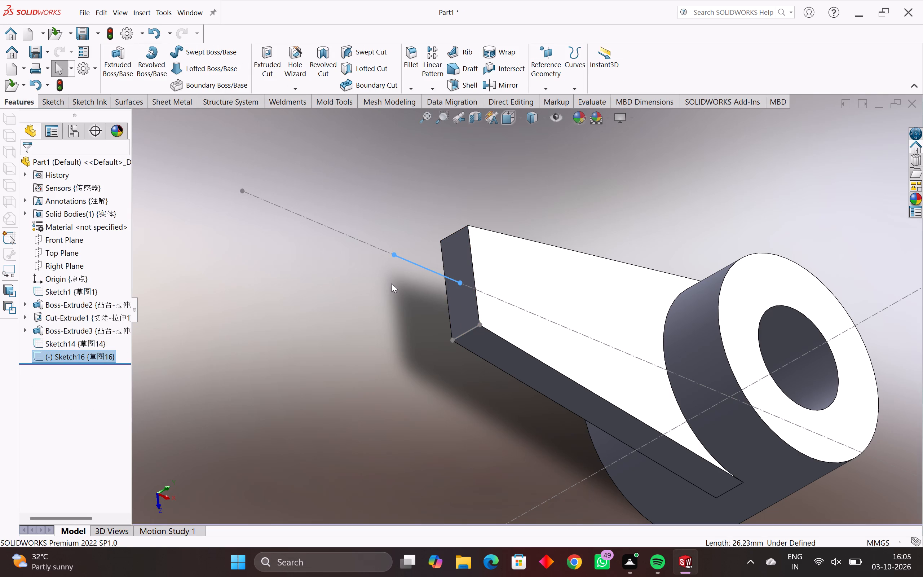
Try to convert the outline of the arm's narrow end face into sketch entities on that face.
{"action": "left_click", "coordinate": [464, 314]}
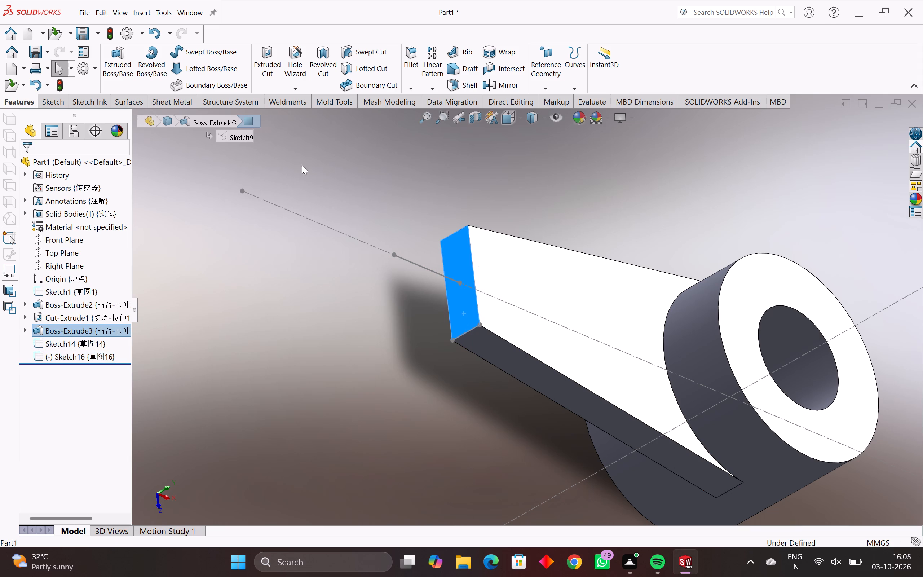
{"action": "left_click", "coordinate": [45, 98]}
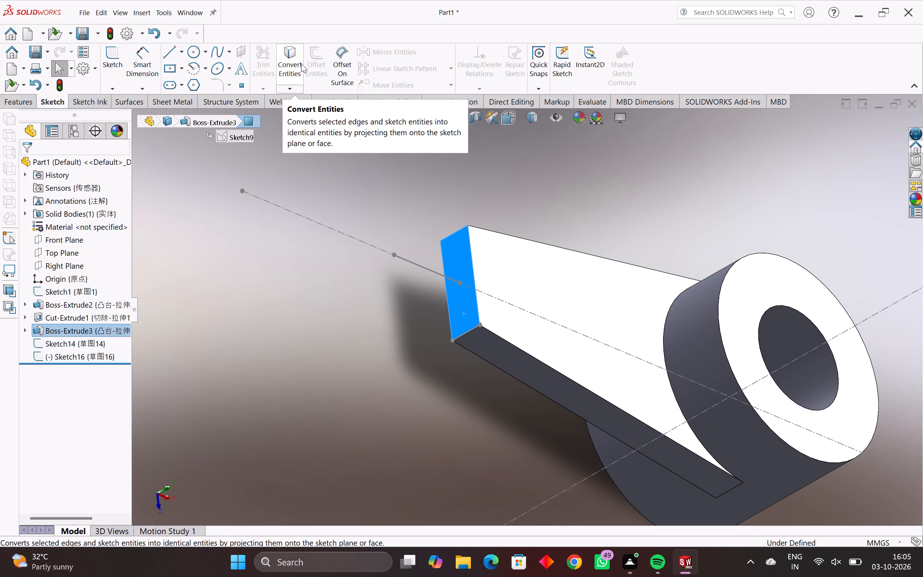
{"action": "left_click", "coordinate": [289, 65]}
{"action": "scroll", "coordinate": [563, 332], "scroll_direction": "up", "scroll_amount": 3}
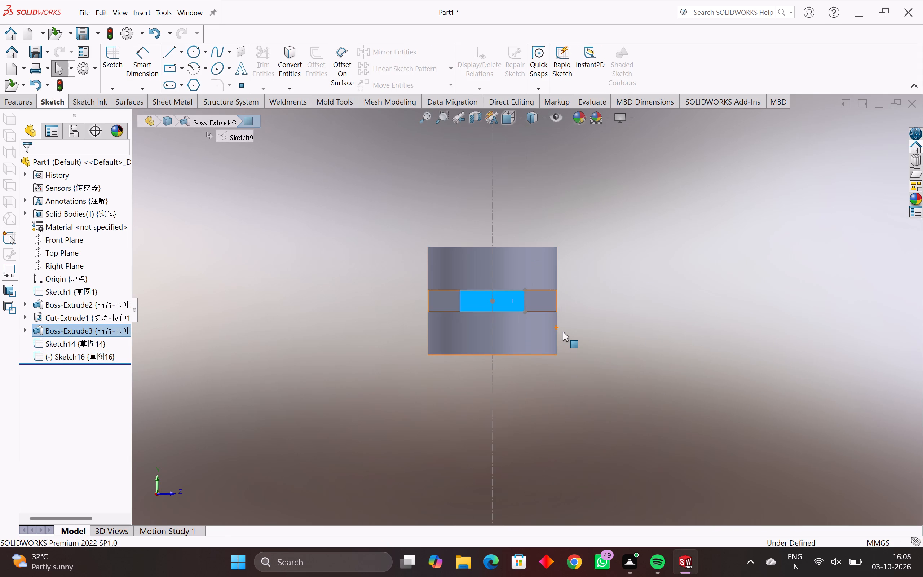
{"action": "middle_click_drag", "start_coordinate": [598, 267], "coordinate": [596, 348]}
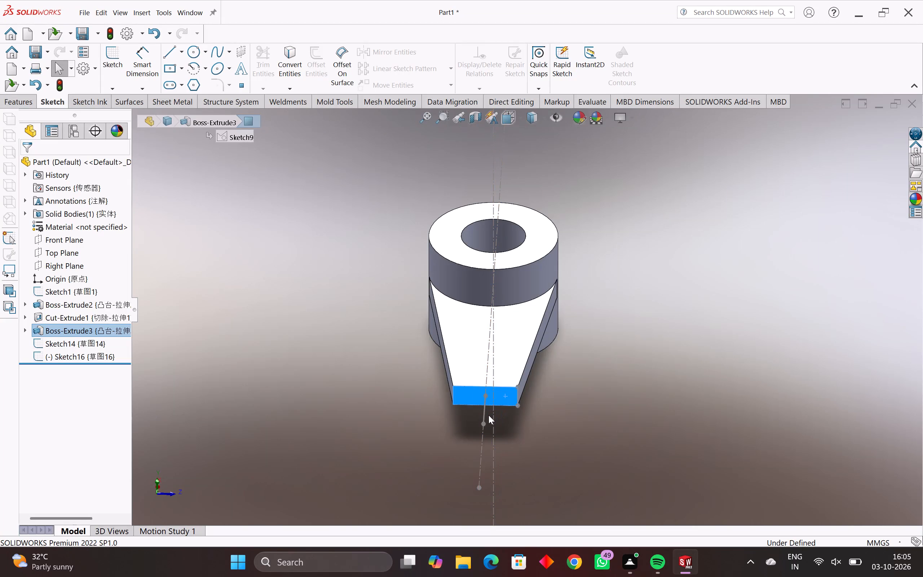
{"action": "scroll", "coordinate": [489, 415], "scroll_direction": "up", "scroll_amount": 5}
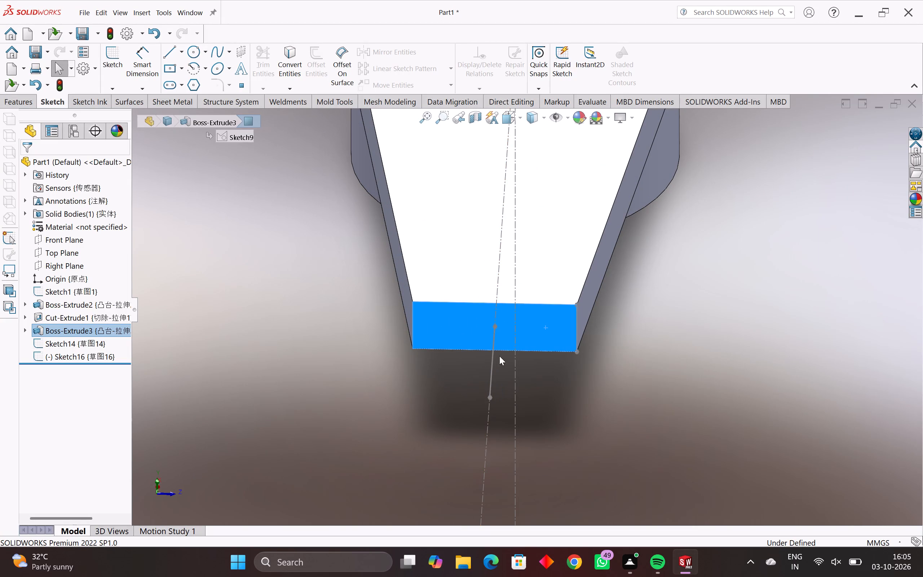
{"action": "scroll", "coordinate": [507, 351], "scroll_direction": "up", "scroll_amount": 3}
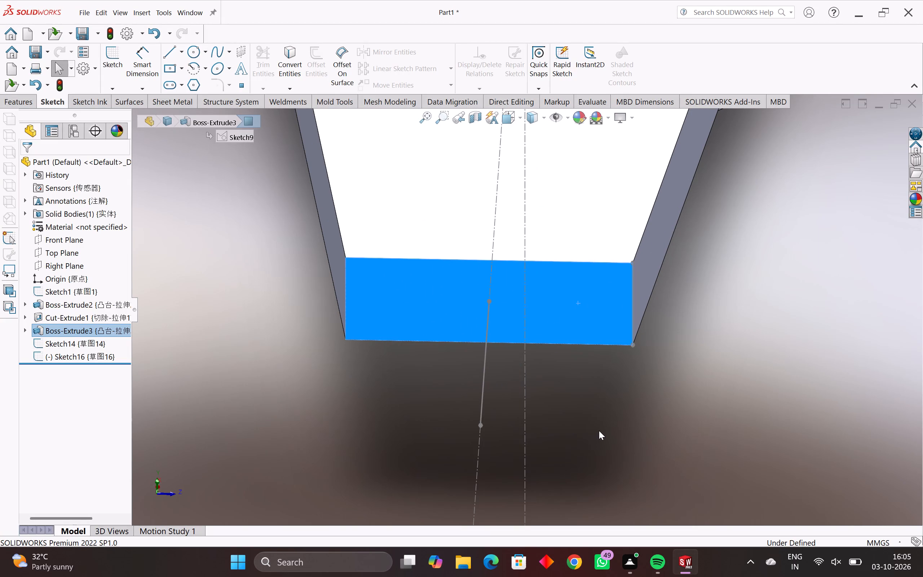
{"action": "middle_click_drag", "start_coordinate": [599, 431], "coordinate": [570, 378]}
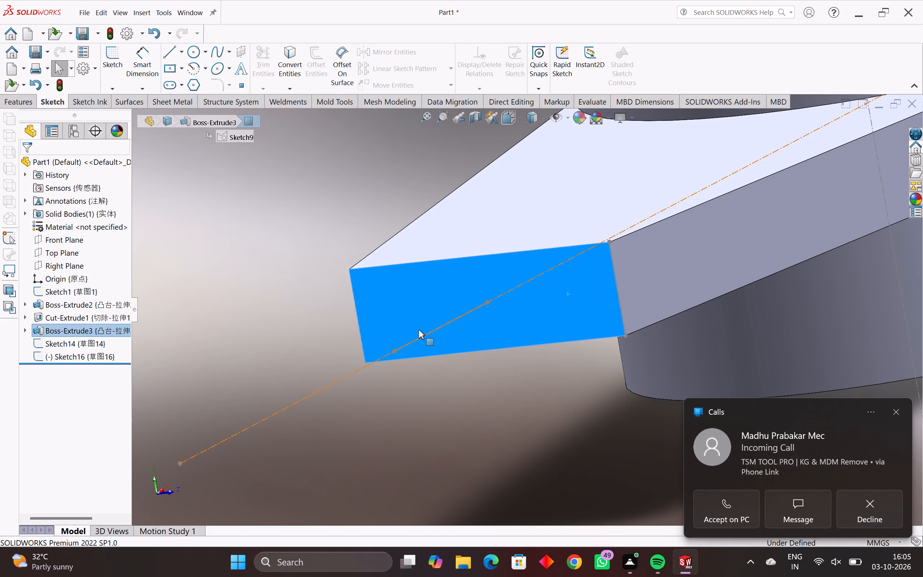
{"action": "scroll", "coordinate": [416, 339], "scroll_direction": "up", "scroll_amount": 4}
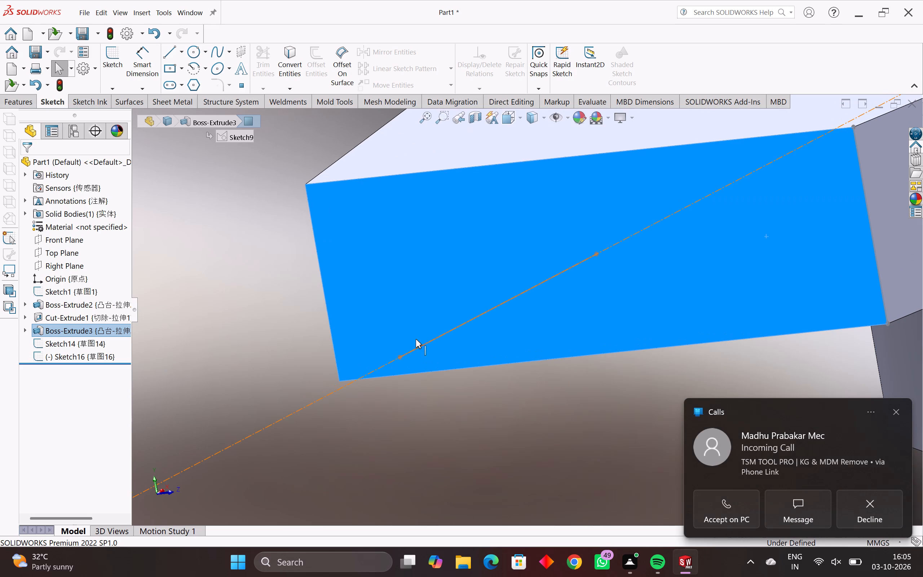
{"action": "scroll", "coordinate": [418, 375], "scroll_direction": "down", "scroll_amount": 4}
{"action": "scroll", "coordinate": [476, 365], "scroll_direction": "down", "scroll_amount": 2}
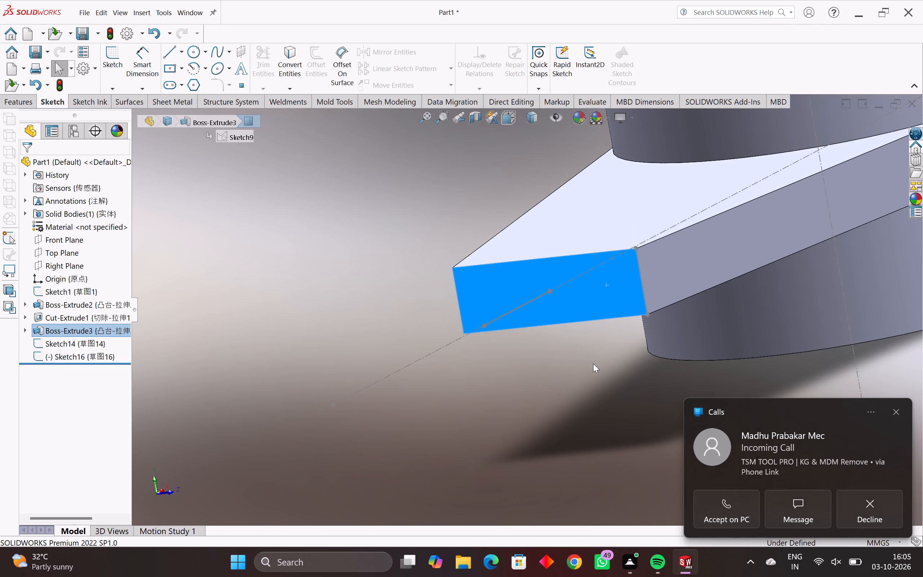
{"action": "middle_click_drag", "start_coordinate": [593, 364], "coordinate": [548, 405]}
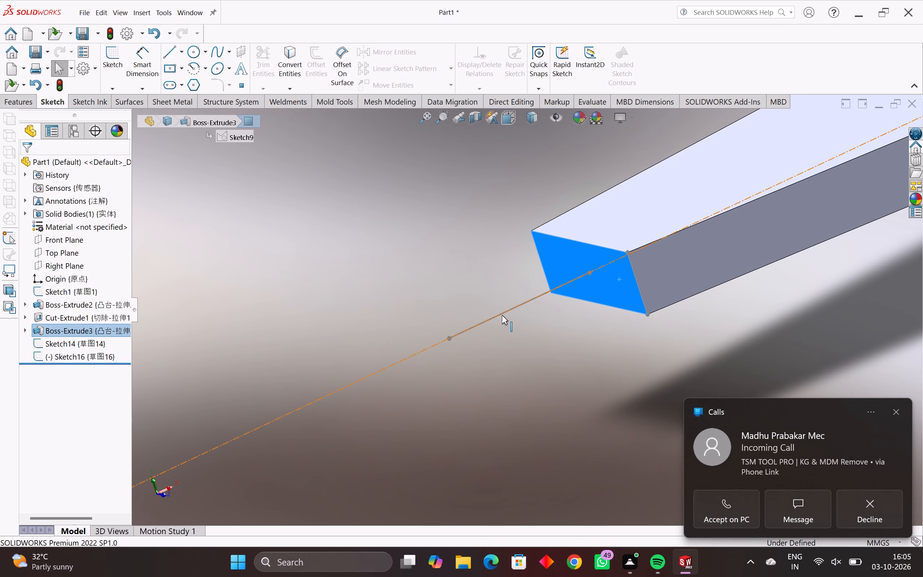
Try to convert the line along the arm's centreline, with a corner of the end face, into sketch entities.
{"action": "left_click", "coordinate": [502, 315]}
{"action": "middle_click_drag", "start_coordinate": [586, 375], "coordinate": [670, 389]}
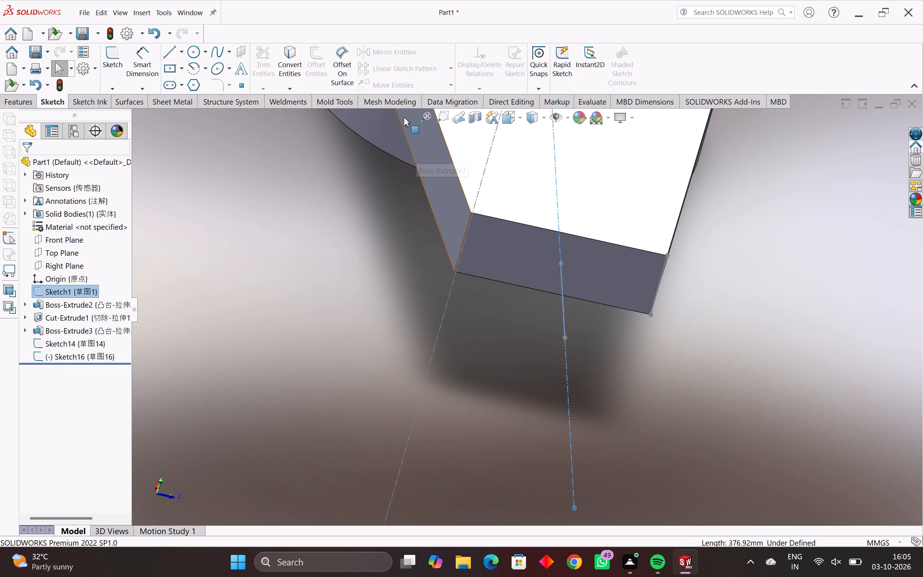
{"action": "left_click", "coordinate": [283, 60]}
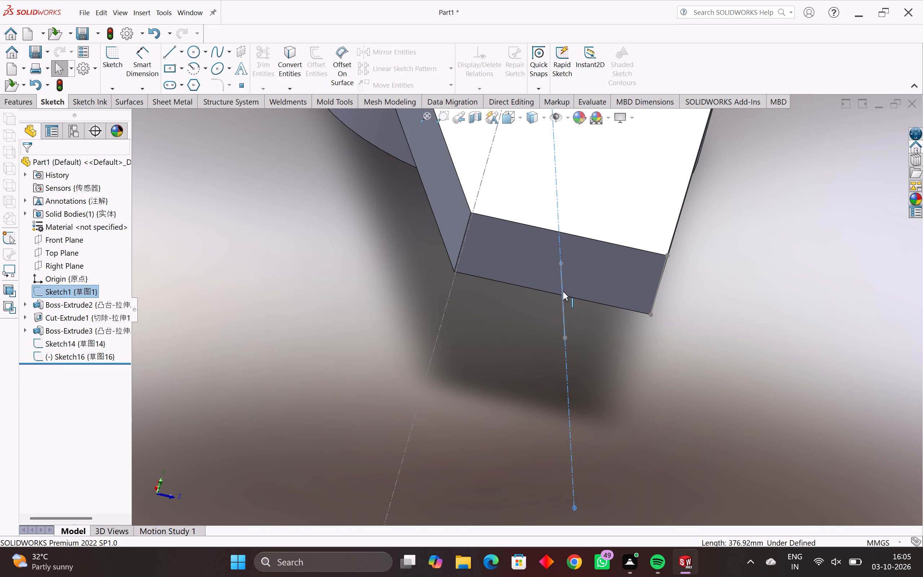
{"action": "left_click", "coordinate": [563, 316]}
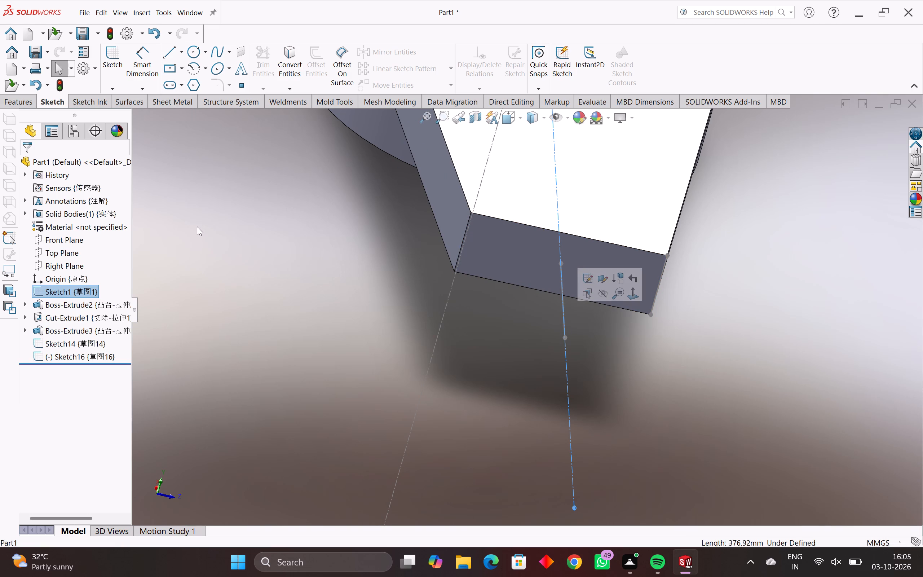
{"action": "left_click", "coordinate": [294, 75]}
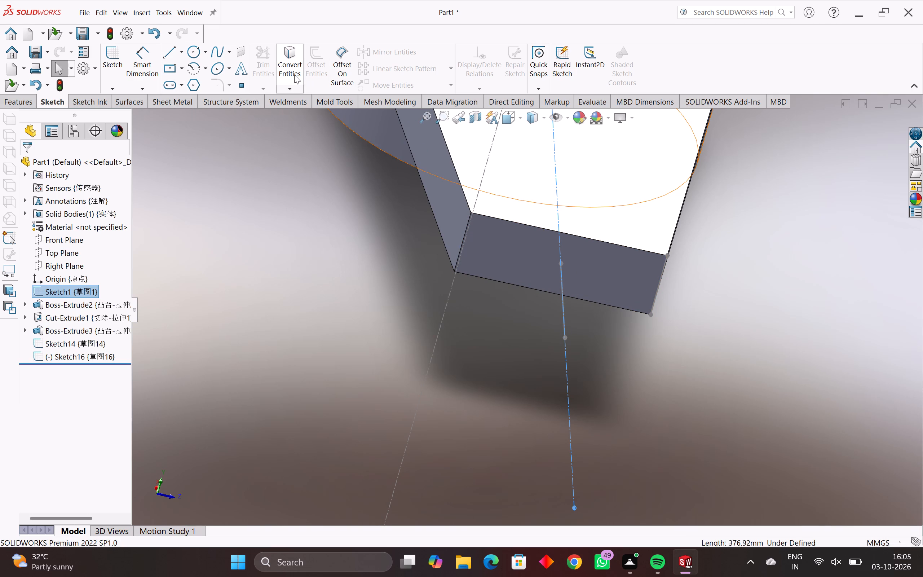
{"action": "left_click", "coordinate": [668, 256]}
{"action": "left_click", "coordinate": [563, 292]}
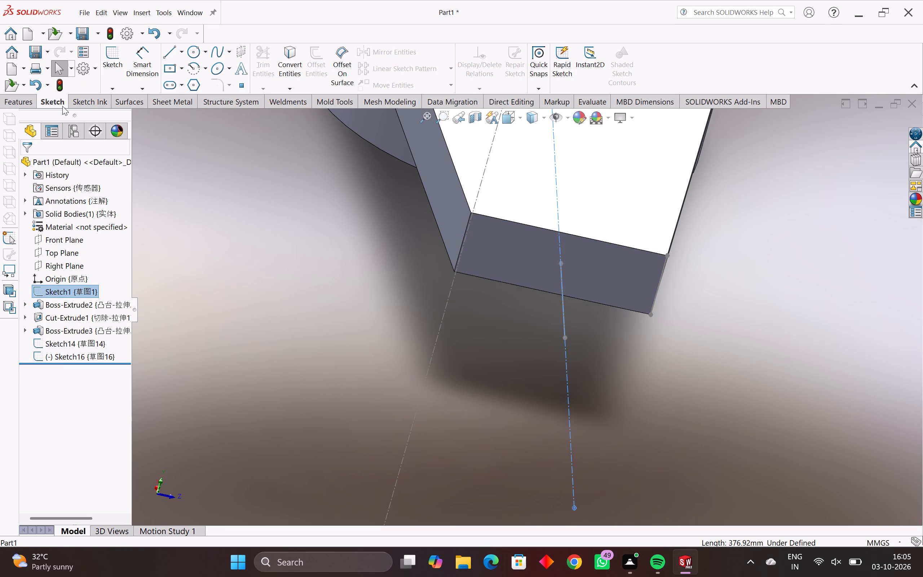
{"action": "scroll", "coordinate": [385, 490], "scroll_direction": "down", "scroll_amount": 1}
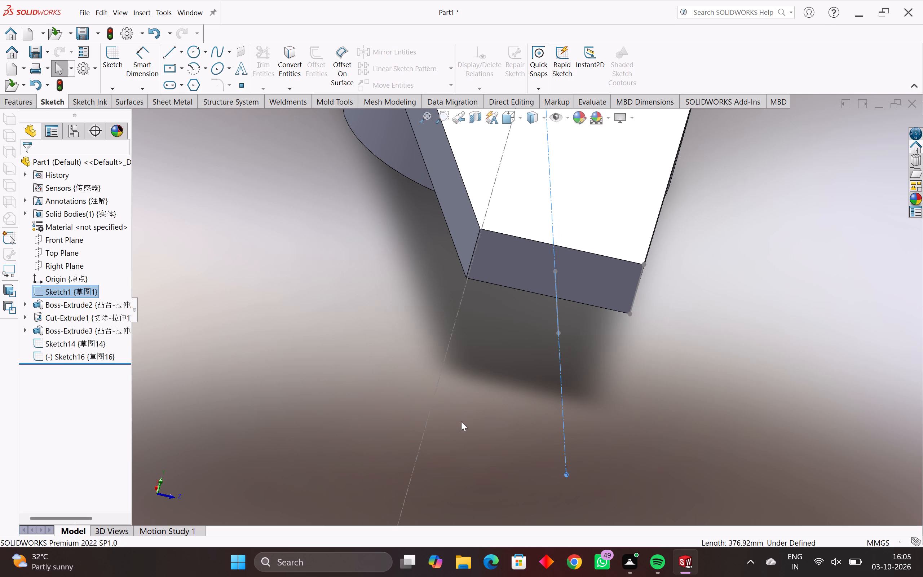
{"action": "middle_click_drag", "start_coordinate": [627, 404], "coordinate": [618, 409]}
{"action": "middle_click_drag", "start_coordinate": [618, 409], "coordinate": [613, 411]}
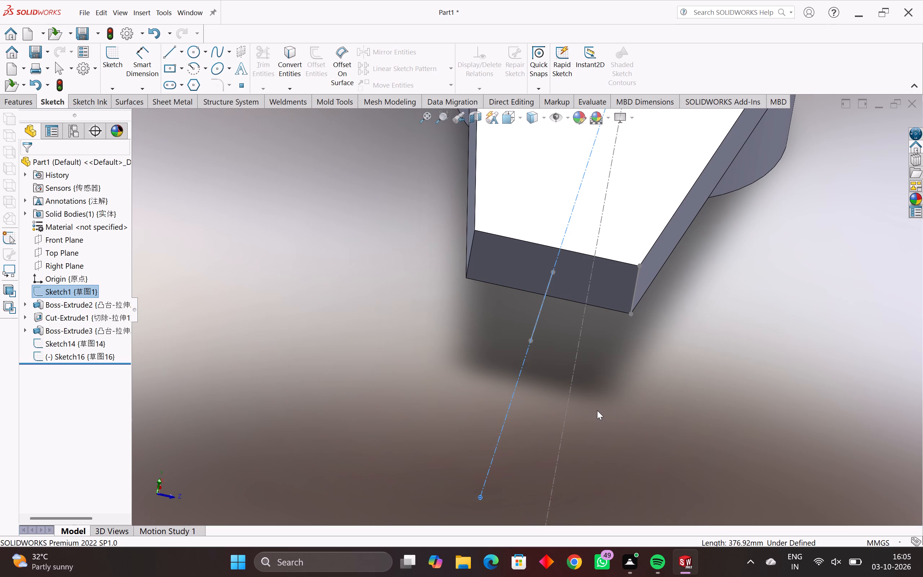
Undo the sketch exit to reopen the sketch with the line beyond the arm's end.
{"action": "key", "text": "Escape"}
{"action": "key", "text": "ctrl+z"}
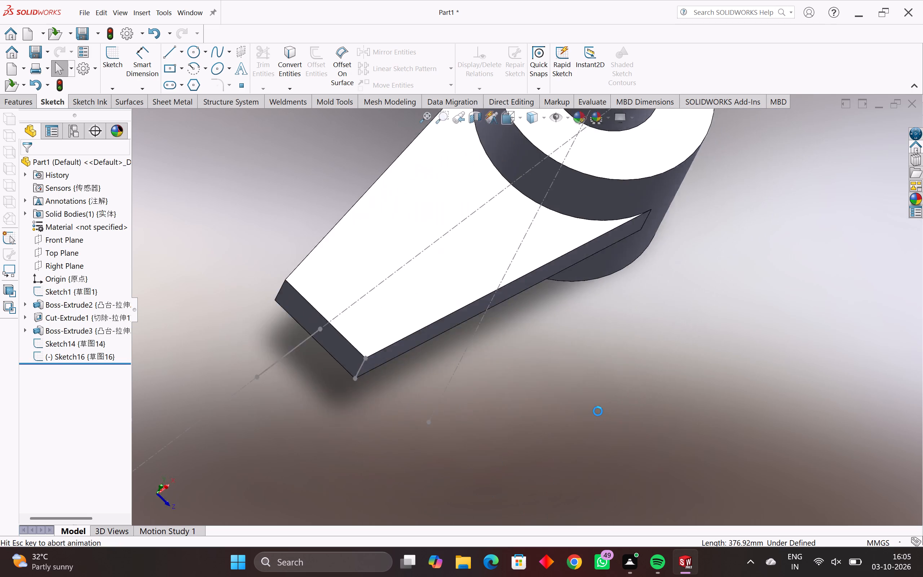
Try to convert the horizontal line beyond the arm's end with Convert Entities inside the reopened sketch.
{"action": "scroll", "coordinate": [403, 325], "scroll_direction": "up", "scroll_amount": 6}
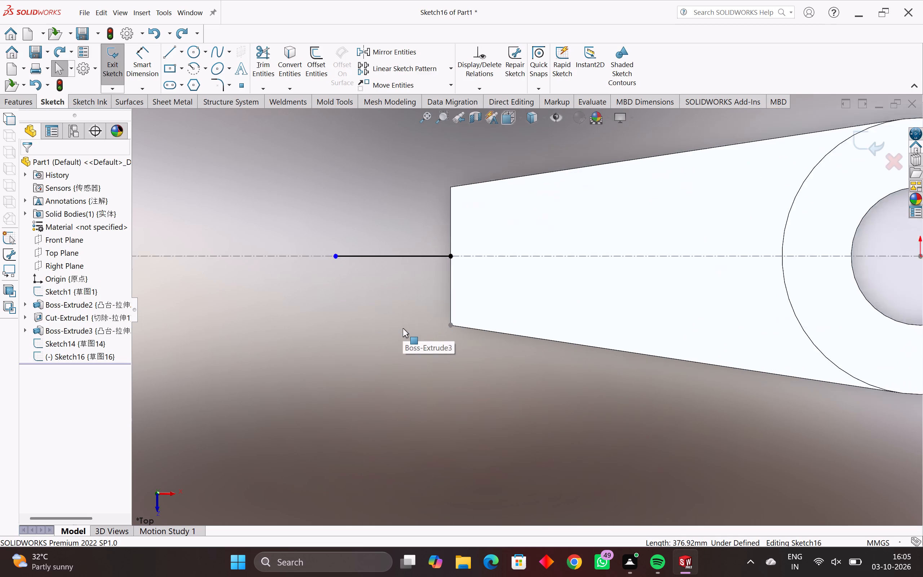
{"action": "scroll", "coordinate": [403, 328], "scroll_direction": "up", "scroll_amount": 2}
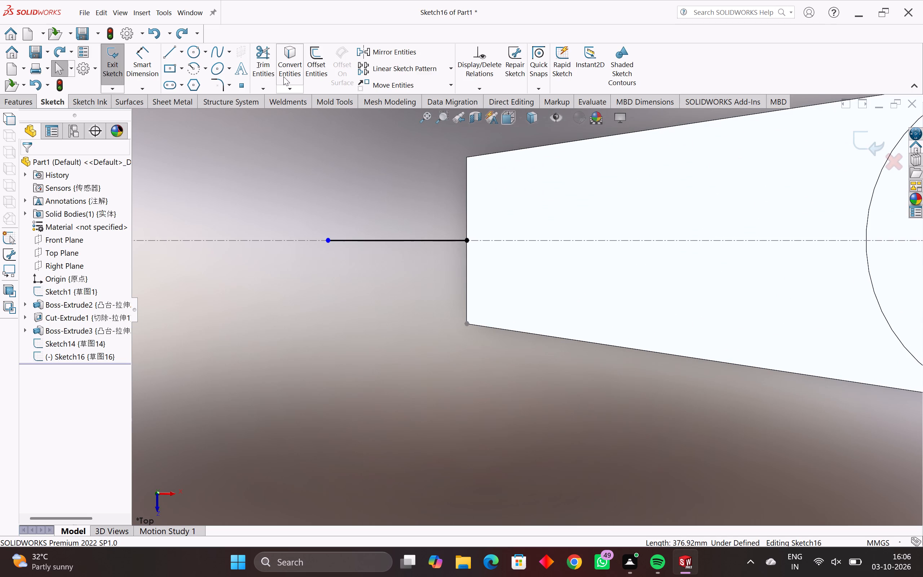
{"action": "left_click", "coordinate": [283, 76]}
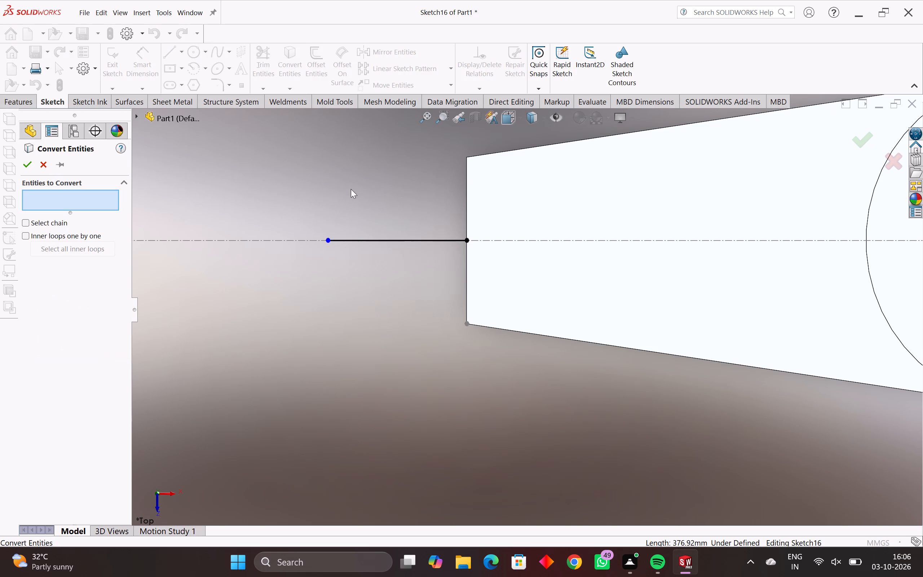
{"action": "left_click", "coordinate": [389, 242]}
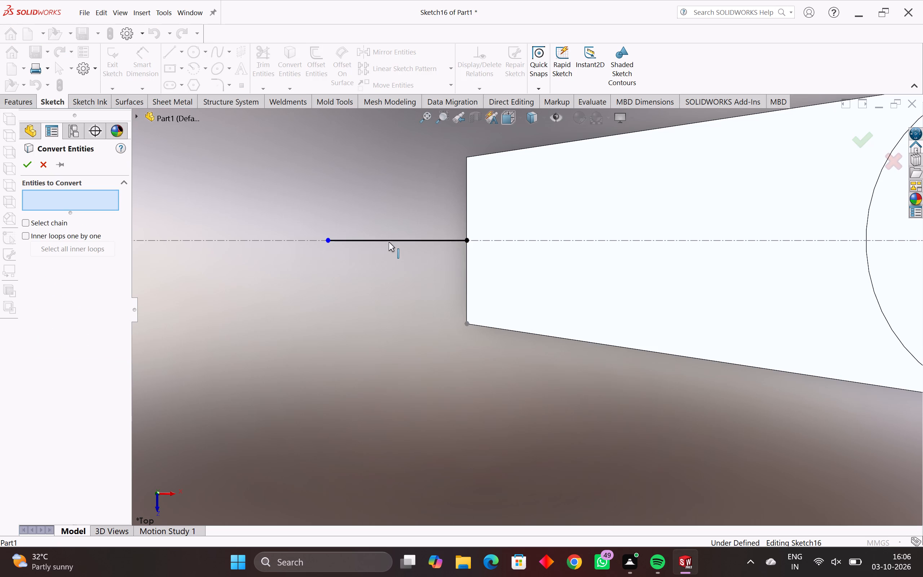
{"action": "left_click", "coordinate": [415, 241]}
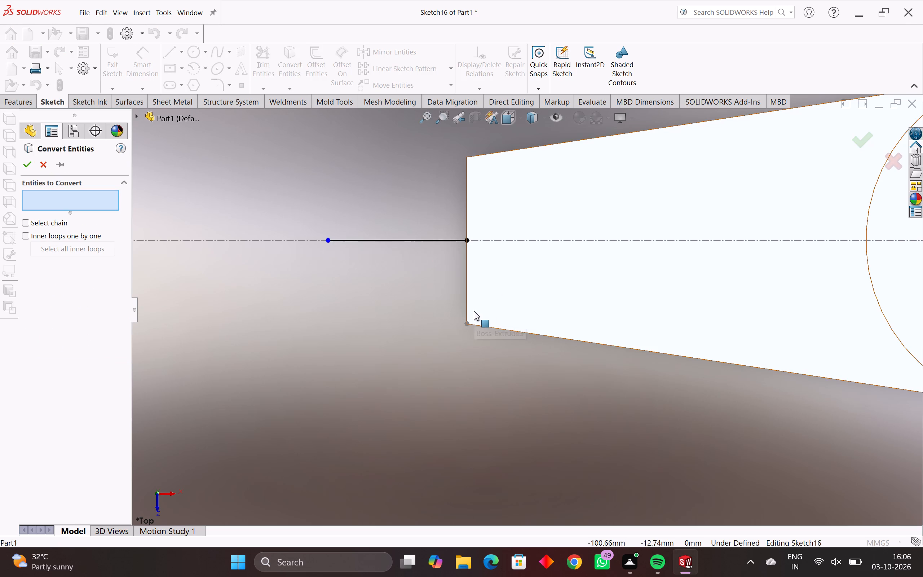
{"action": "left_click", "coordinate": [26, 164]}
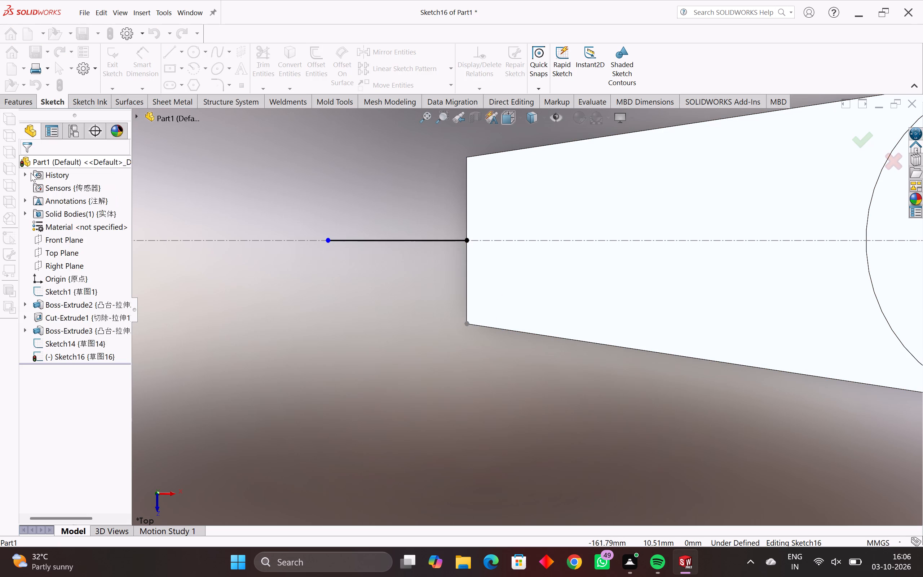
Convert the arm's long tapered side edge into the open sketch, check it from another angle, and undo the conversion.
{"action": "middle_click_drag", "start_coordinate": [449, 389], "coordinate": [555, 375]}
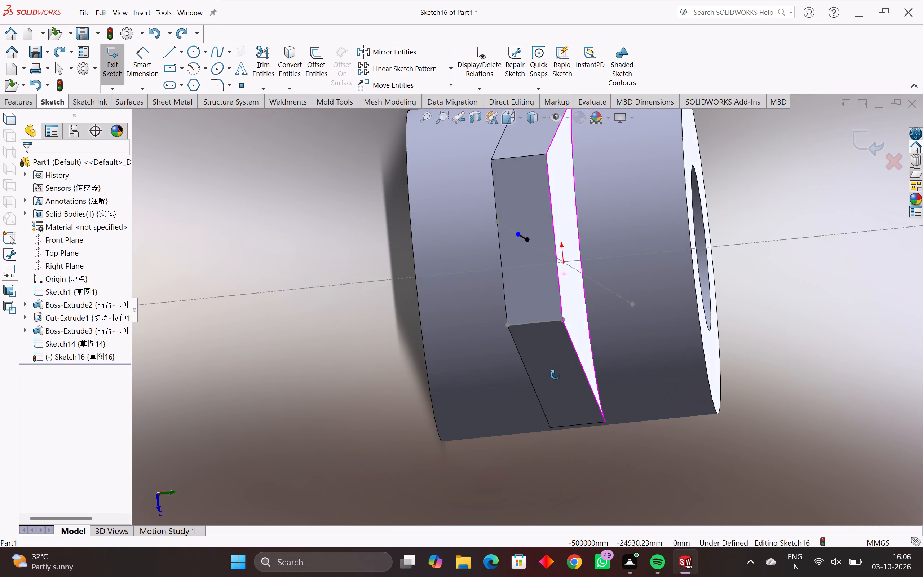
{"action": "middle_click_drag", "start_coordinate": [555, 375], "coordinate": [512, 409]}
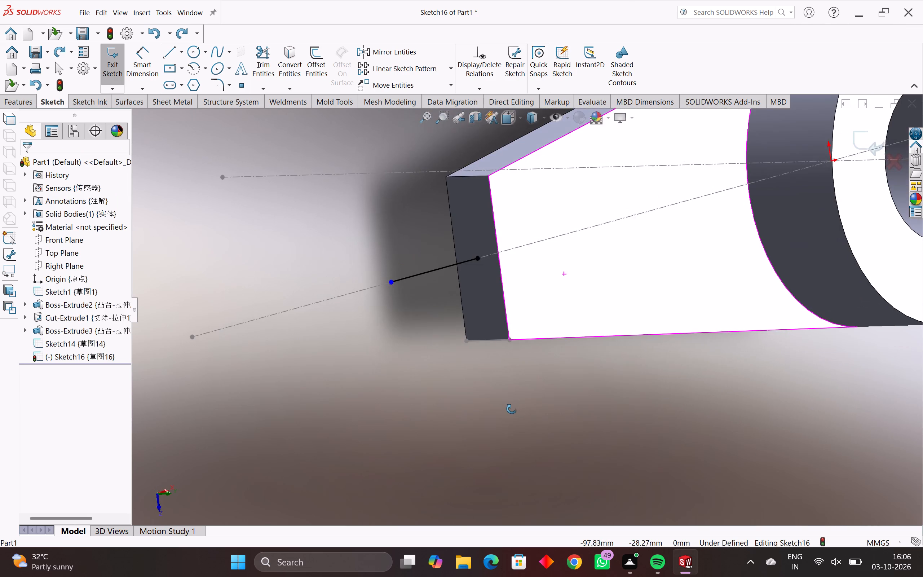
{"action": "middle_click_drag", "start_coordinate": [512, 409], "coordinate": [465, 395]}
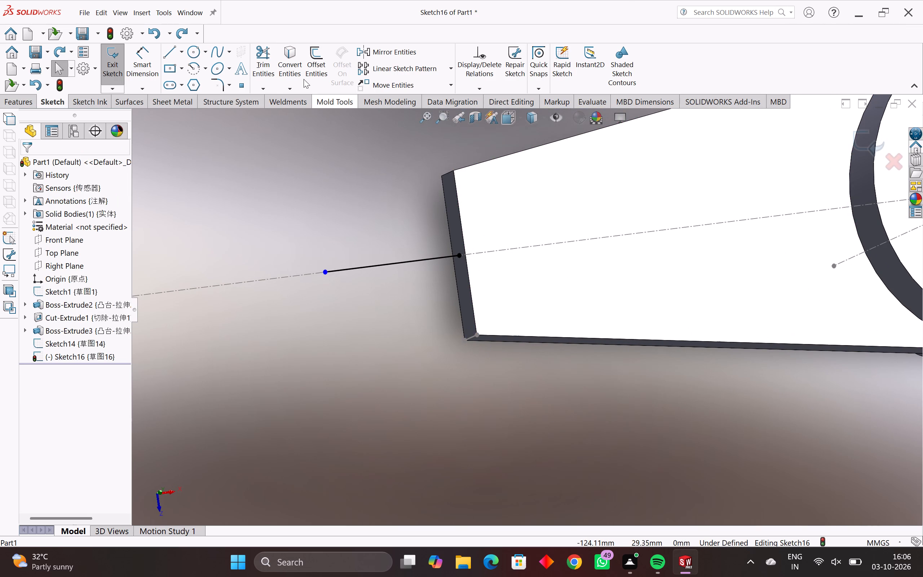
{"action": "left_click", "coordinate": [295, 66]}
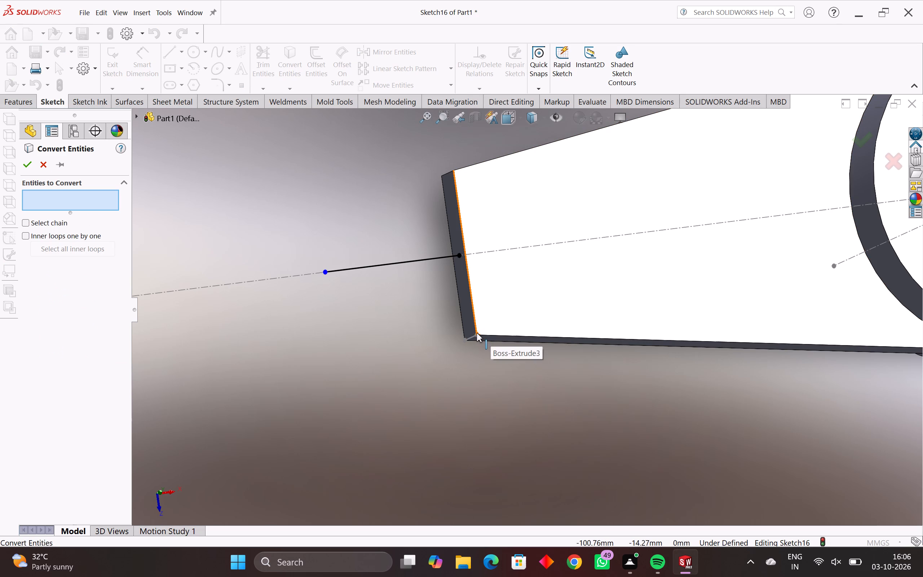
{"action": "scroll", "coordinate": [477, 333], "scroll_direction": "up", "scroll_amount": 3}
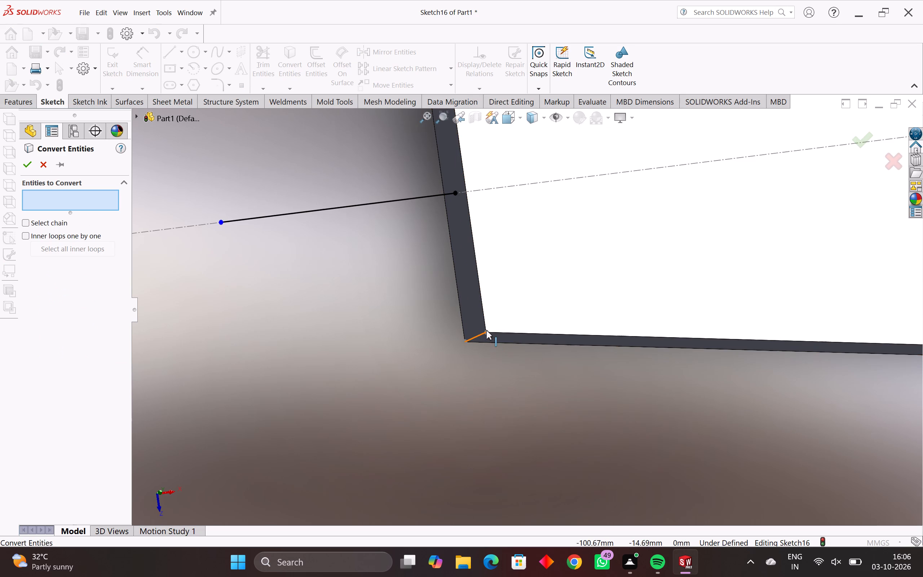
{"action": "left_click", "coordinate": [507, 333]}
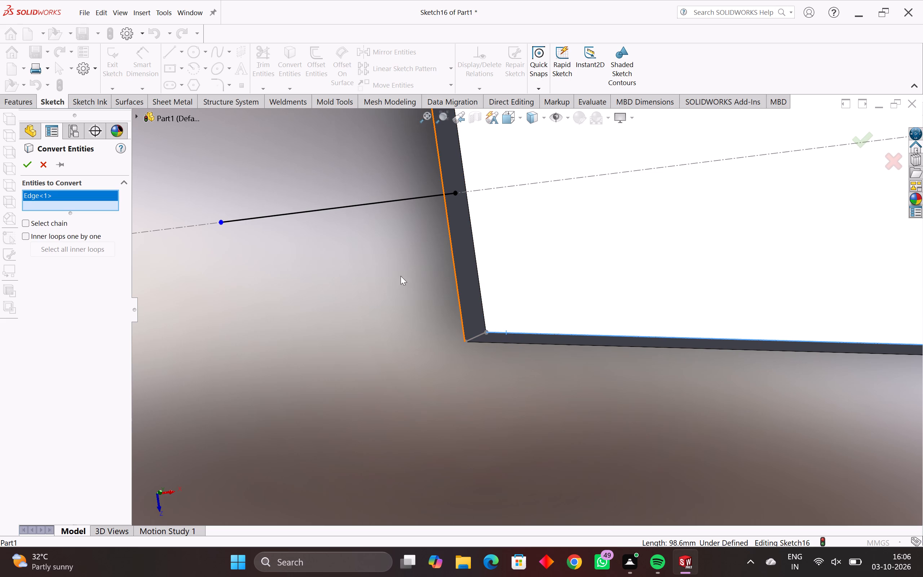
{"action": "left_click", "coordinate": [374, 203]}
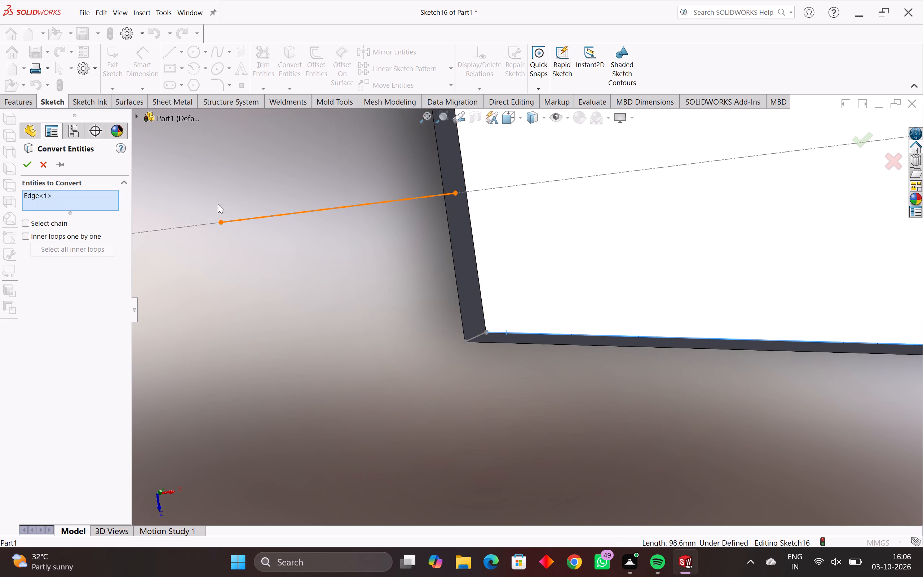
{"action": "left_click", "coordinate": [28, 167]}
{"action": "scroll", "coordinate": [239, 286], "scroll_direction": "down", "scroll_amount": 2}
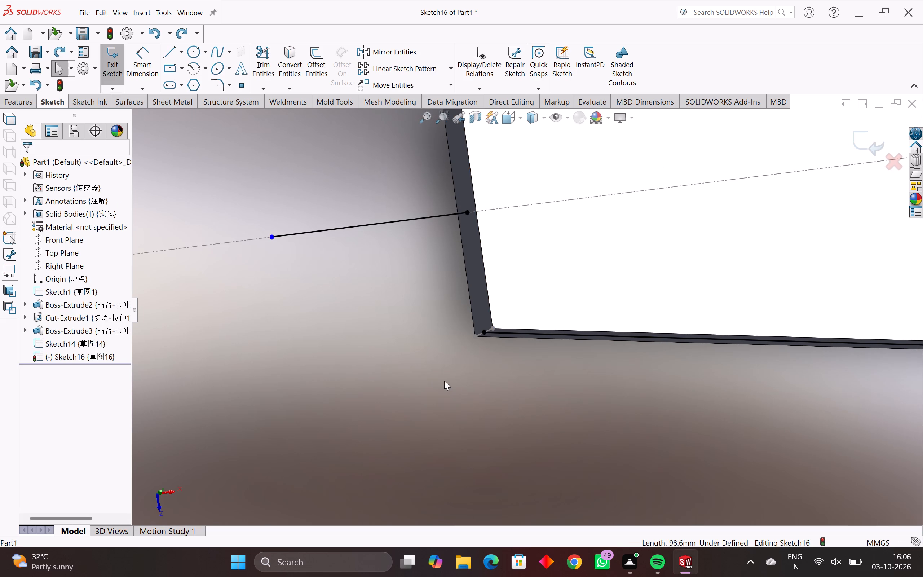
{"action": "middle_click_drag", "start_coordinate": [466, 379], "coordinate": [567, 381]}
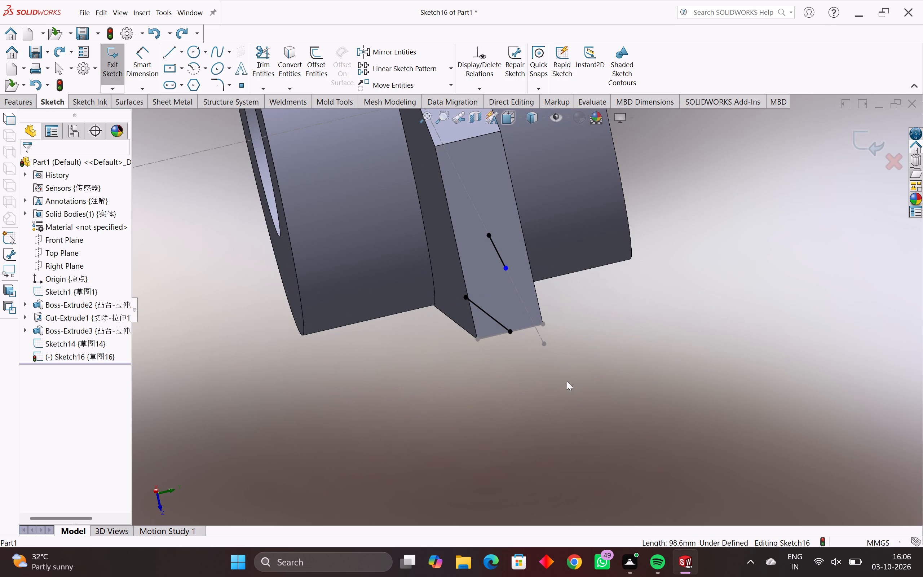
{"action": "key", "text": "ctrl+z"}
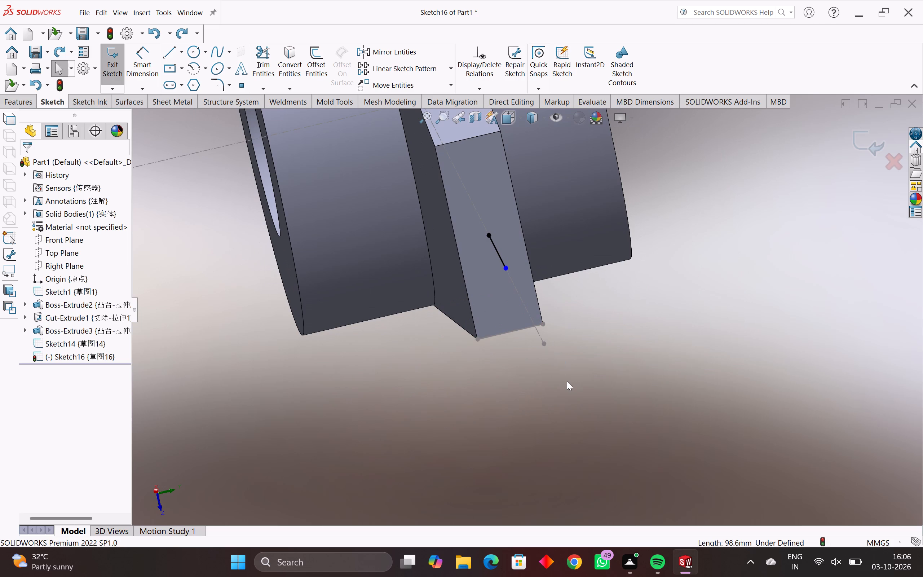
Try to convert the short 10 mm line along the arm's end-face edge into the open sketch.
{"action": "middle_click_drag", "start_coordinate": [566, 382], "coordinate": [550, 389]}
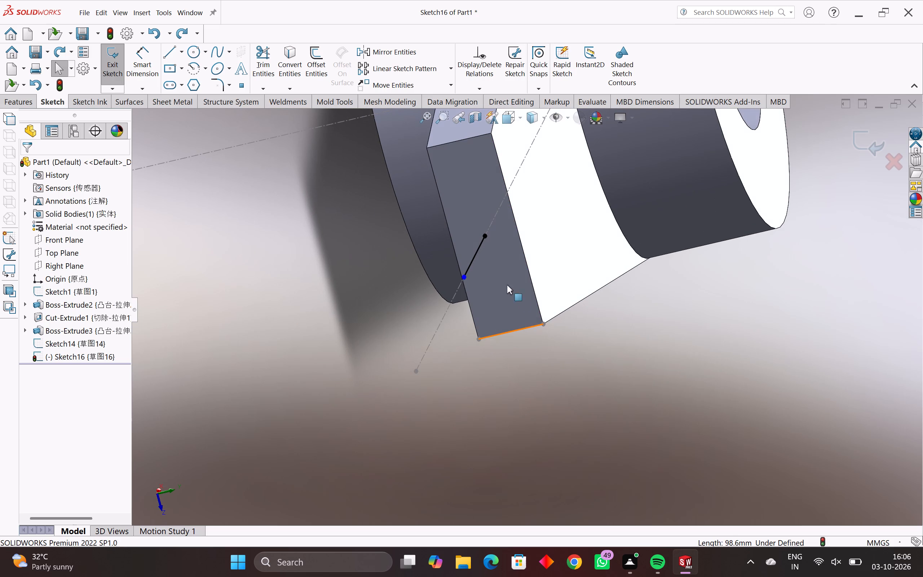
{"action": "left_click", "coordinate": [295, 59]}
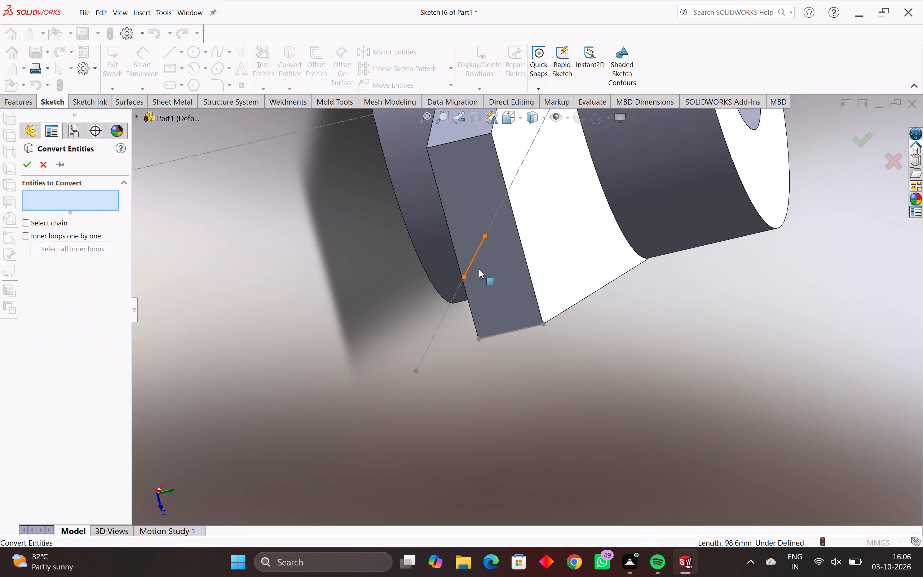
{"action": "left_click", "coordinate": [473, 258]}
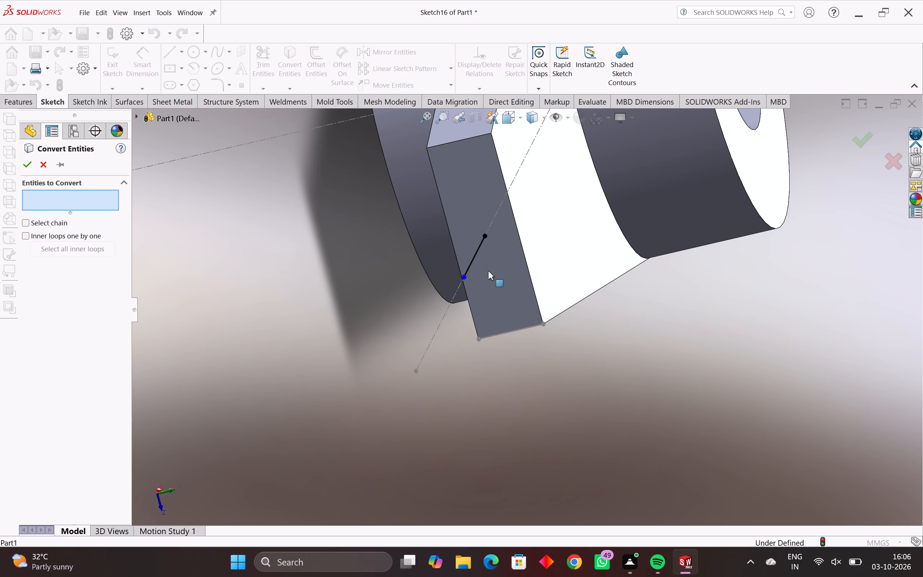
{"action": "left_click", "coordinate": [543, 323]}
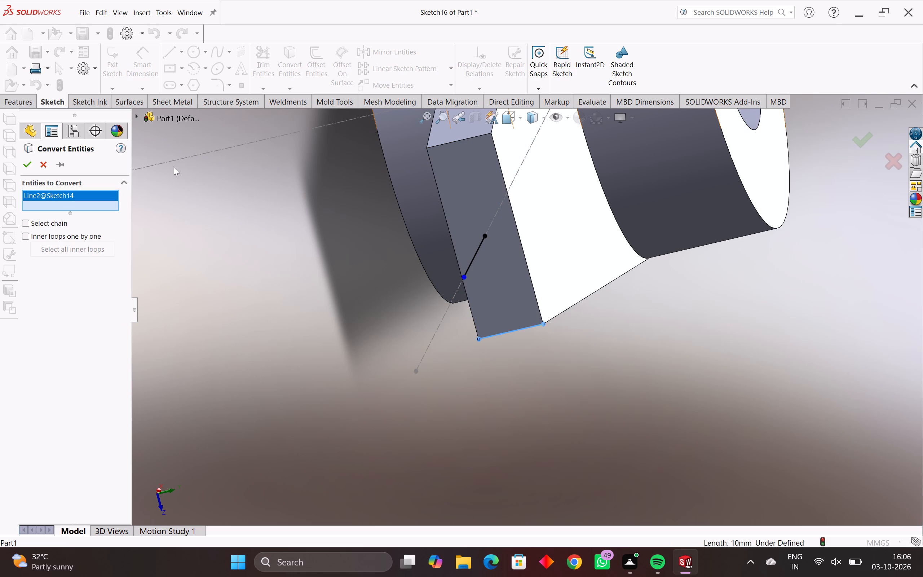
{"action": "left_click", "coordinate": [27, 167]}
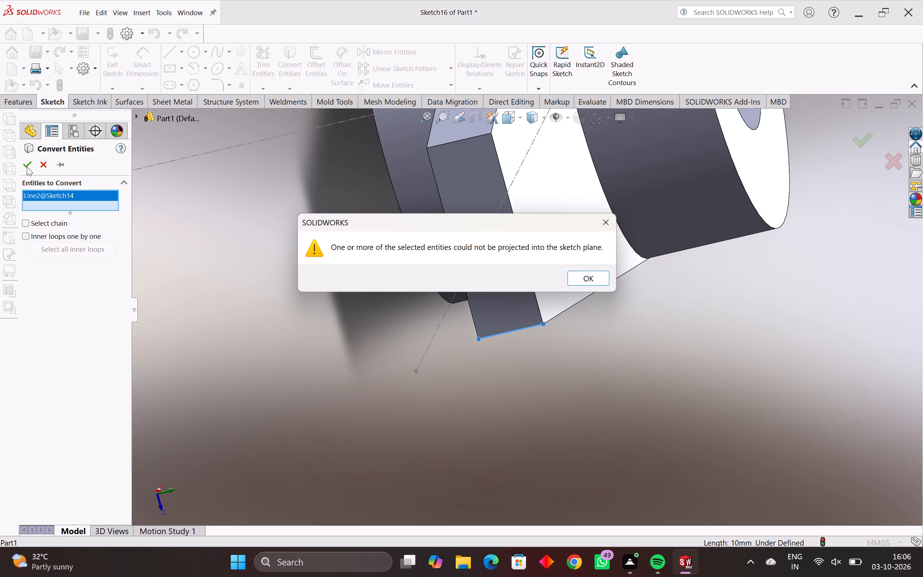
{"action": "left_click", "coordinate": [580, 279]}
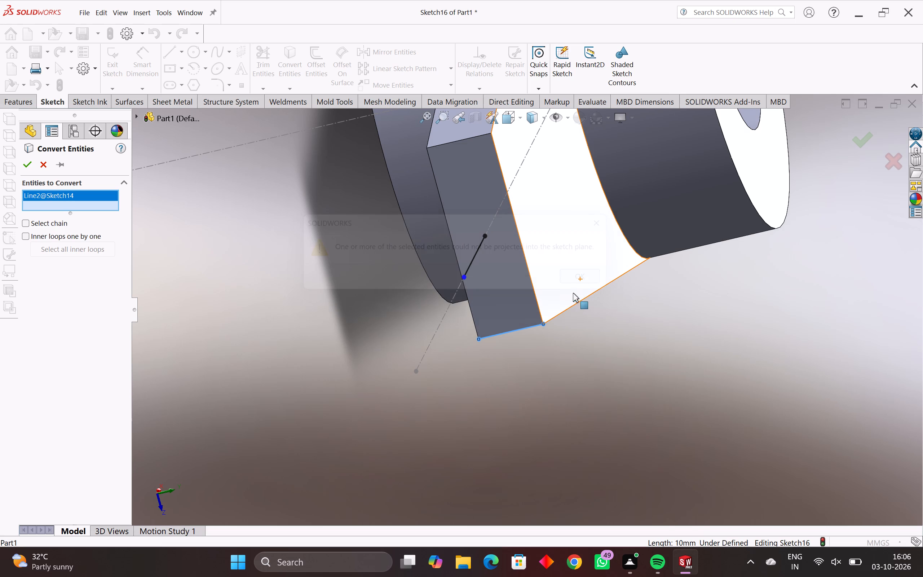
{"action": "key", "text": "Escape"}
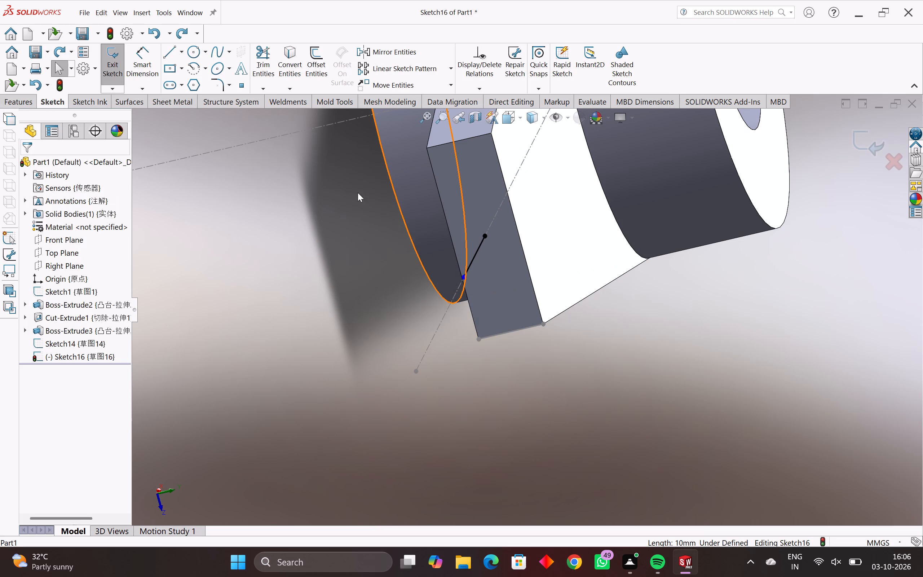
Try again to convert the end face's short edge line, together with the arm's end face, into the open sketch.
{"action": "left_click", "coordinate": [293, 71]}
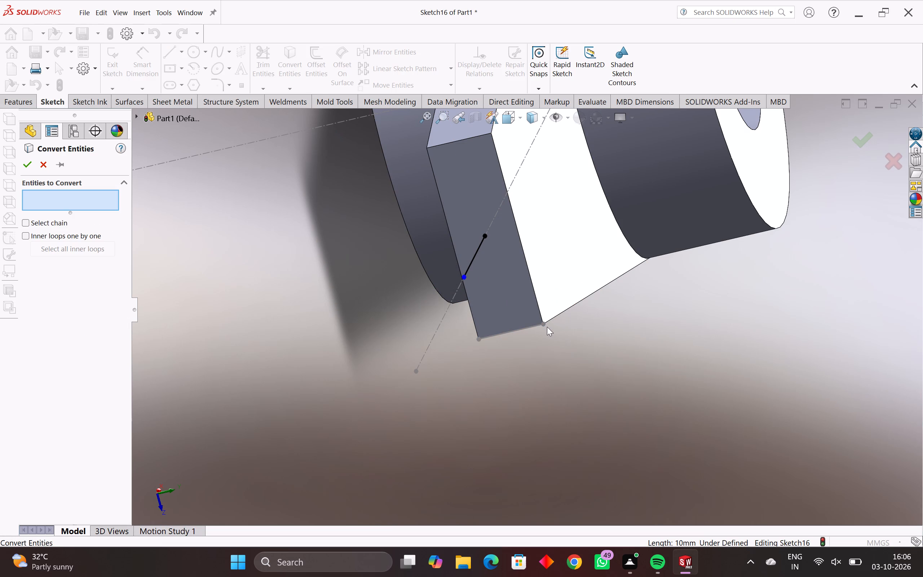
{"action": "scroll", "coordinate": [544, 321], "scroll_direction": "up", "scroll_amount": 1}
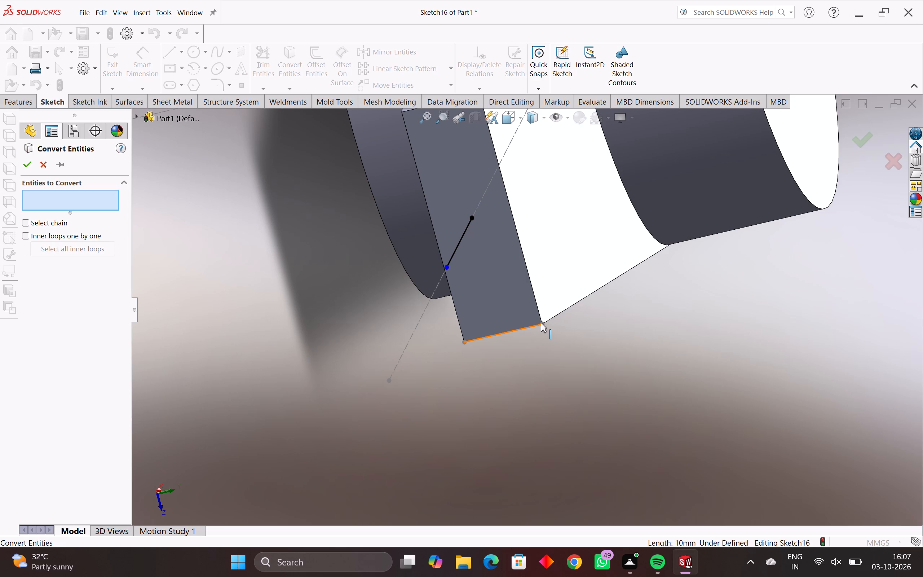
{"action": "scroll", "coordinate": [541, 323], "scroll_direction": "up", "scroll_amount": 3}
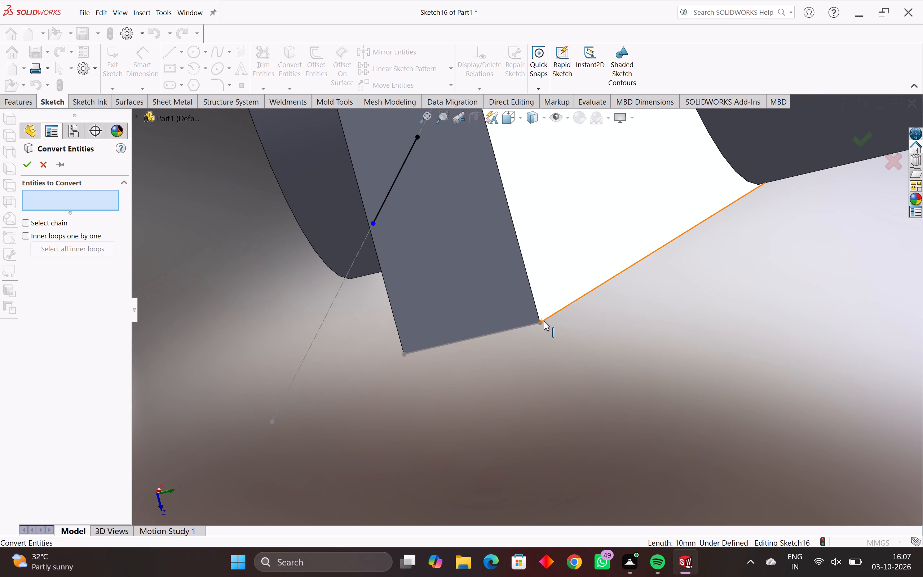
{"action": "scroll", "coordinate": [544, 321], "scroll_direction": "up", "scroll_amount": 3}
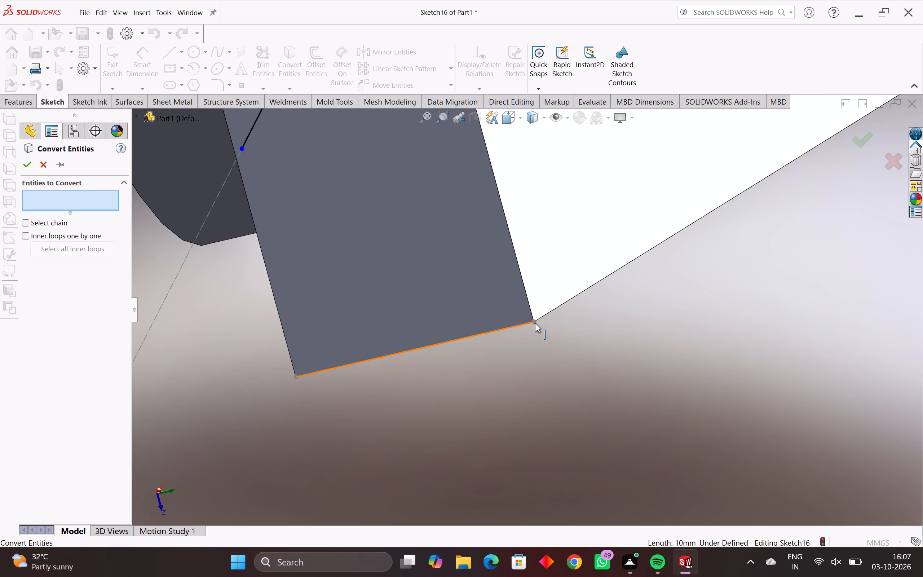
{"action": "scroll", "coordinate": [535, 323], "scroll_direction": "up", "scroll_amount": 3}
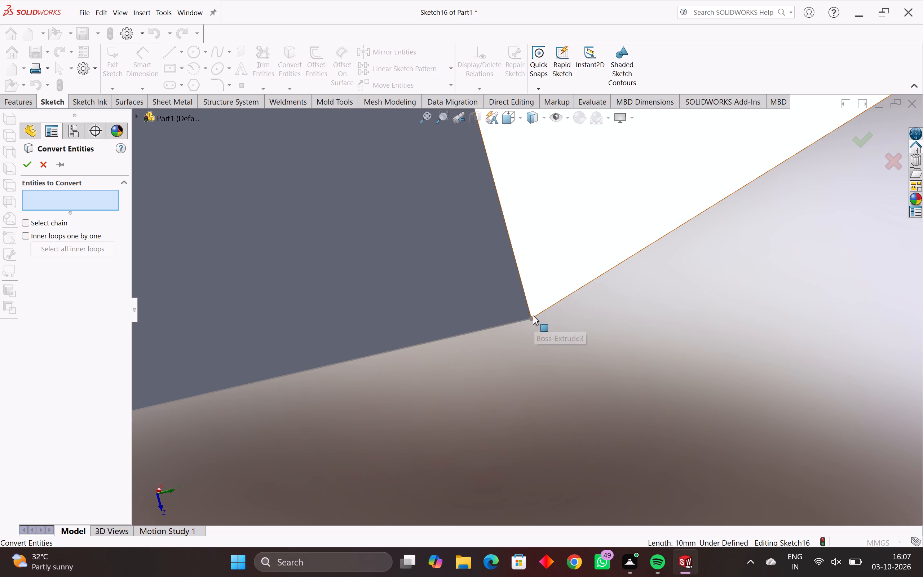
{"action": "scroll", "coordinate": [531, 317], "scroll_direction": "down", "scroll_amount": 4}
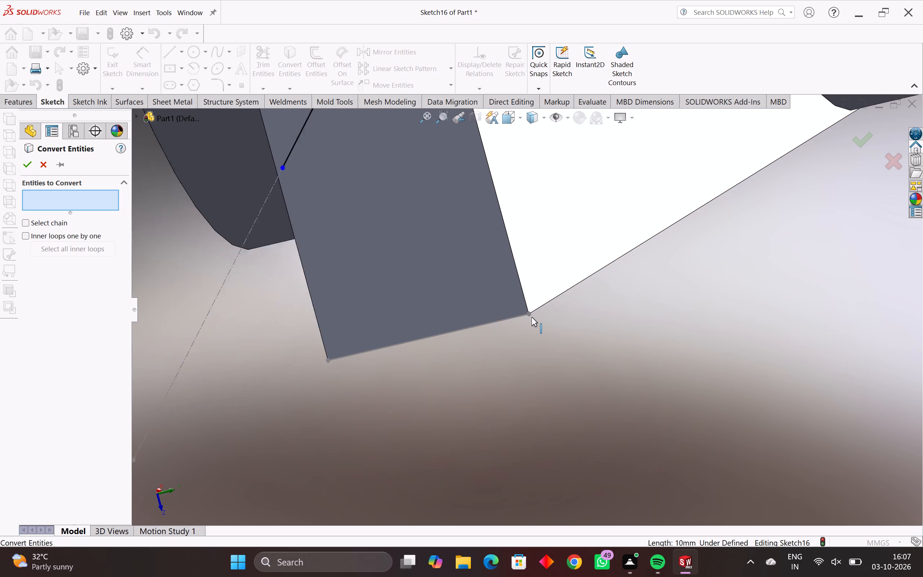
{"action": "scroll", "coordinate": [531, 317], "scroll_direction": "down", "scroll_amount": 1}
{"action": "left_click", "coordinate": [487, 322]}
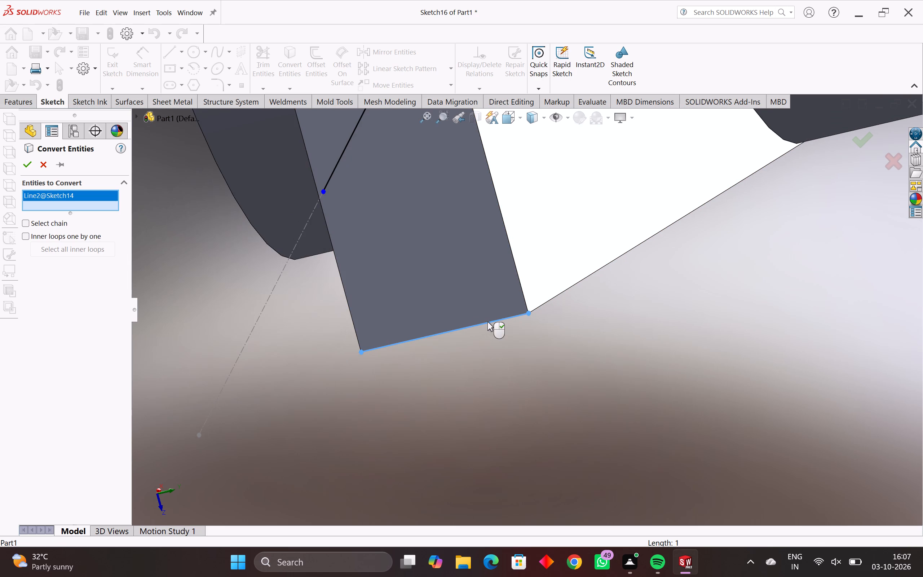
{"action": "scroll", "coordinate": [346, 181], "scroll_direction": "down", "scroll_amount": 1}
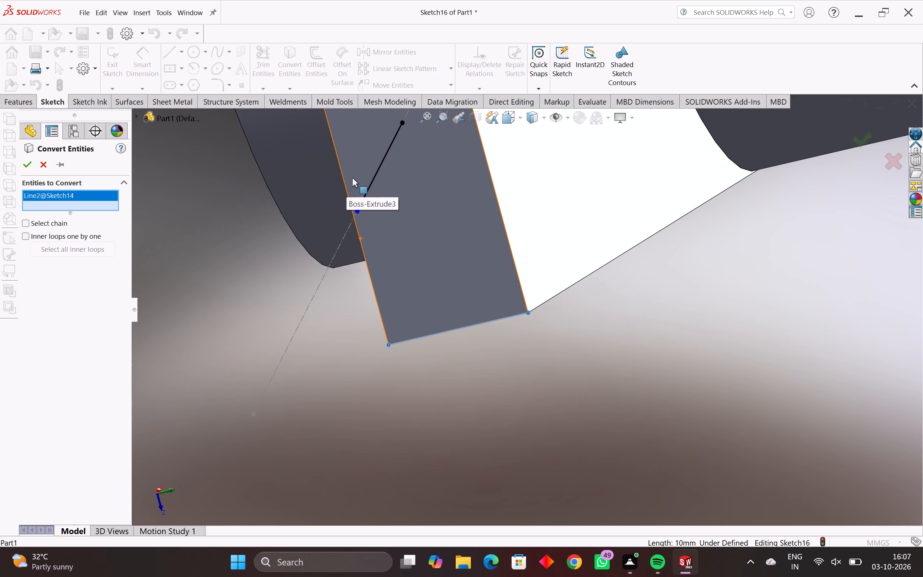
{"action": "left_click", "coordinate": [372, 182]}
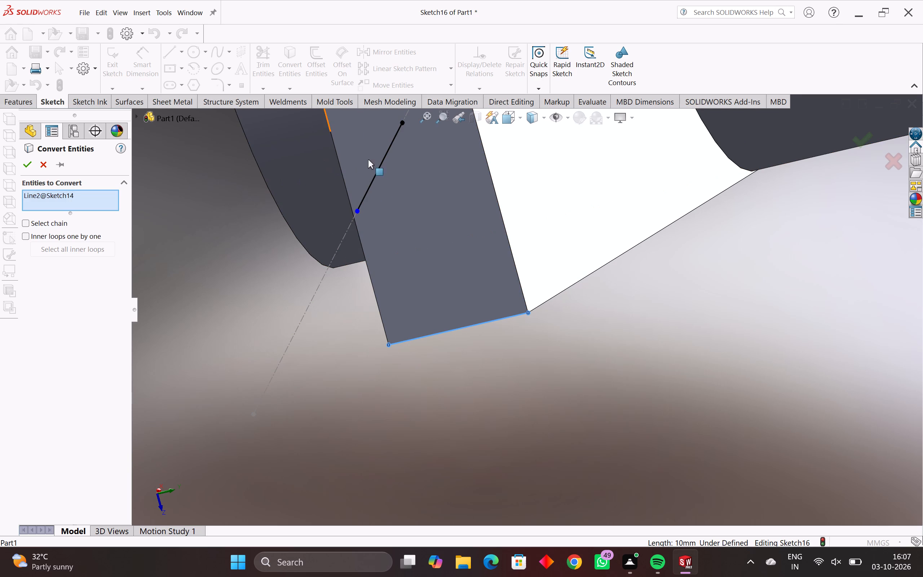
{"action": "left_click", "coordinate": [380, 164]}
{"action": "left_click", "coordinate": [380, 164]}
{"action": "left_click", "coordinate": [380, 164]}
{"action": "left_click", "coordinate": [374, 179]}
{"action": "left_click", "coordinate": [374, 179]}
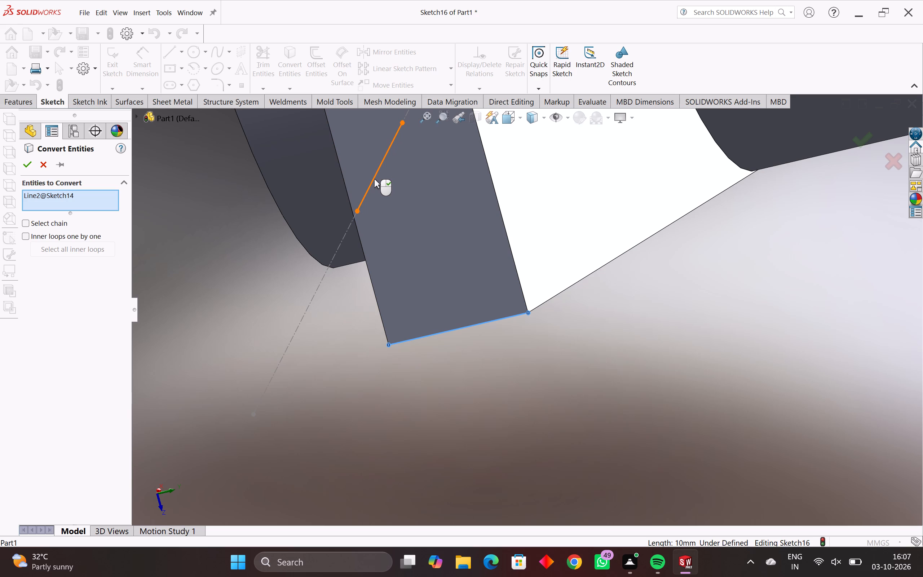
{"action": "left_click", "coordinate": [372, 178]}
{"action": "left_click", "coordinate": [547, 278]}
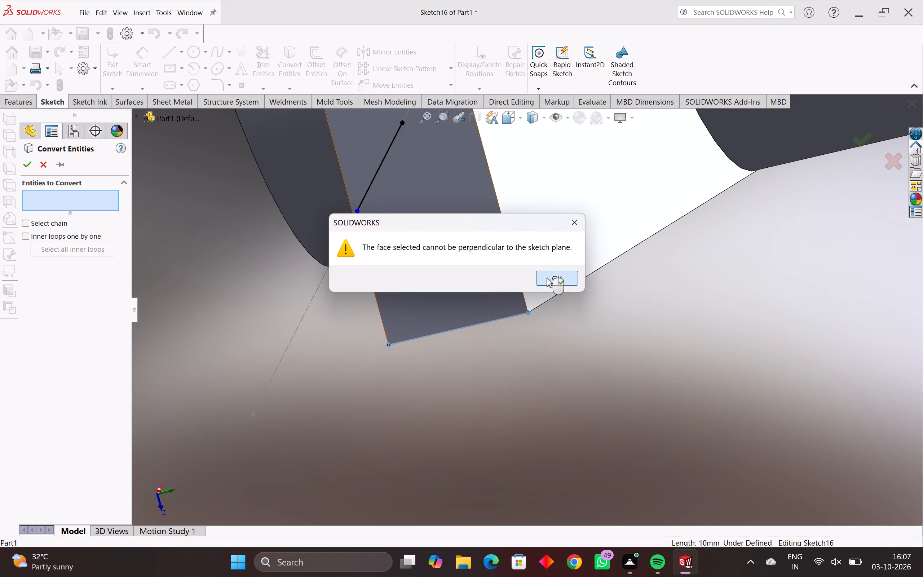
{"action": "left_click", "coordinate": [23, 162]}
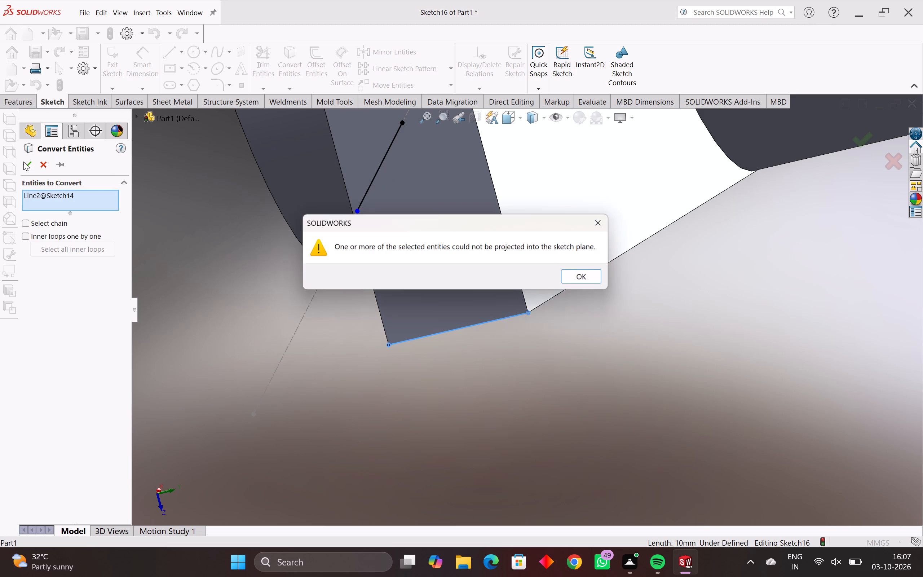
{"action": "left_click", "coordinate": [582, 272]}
Examine the arm's end, its selected edge line and the protruding sketch line from several angles, and abandon Convert Entities.
{"action": "scroll", "coordinate": [582, 272], "scroll_direction": "down", "scroll_amount": 3}
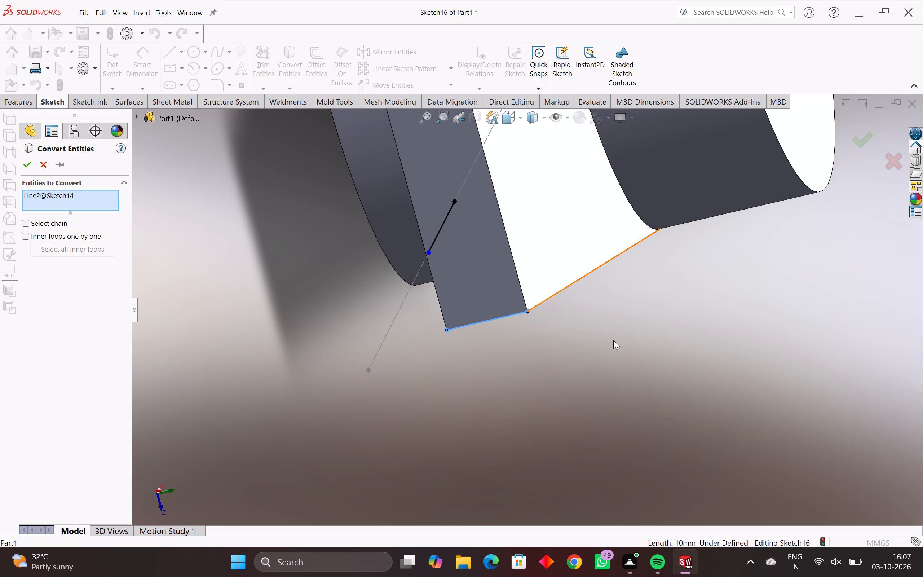
{"action": "middle_click_drag", "start_coordinate": [639, 339], "coordinate": [563, 270]}
{"action": "scroll", "coordinate": [549, 258], "scroll_direction": "up", "scroll_amount": 1}
{"action": "scroll", "coordinate": [521, 199], "scroll_direction": "down", "scroll_amount": 1}
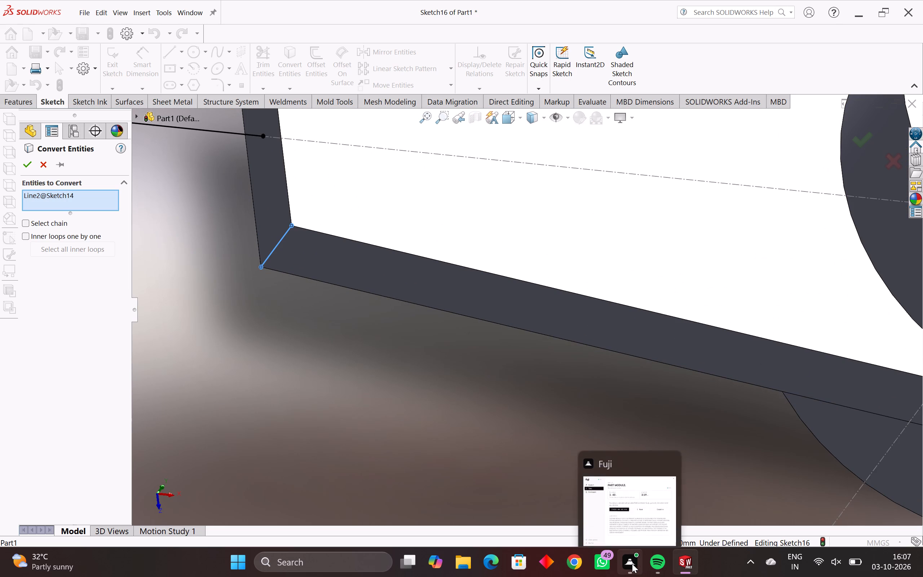
{"action": "middle_click_drag", "start_coordinate": [559, 238], "coordinate": [561, 243]}
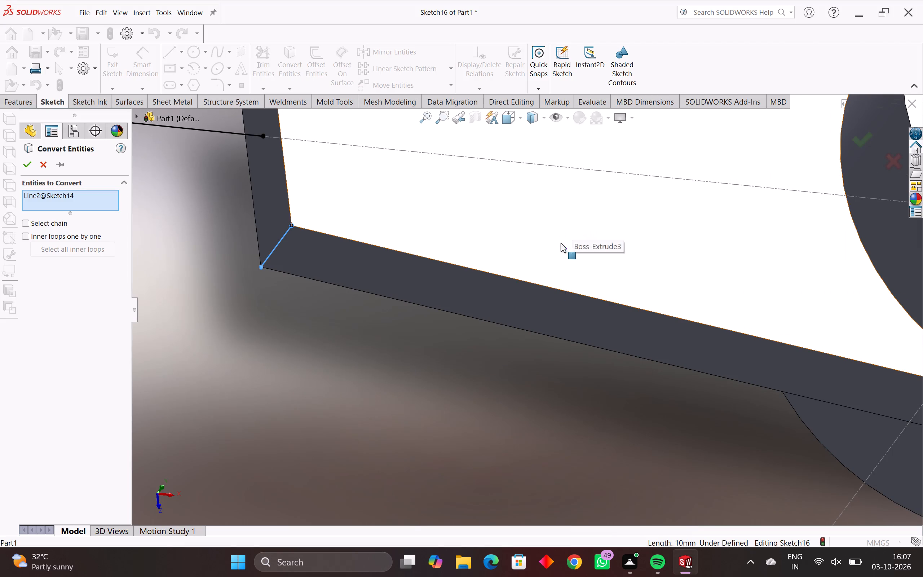
{"action": "middle_click_drag", "start_coordinate": [561, 243], "coordinate": [491, 179]}
{"action": "scroll", "coordinate": [465, 184], "scroll_direction": "up", "scroll_amount": 1}
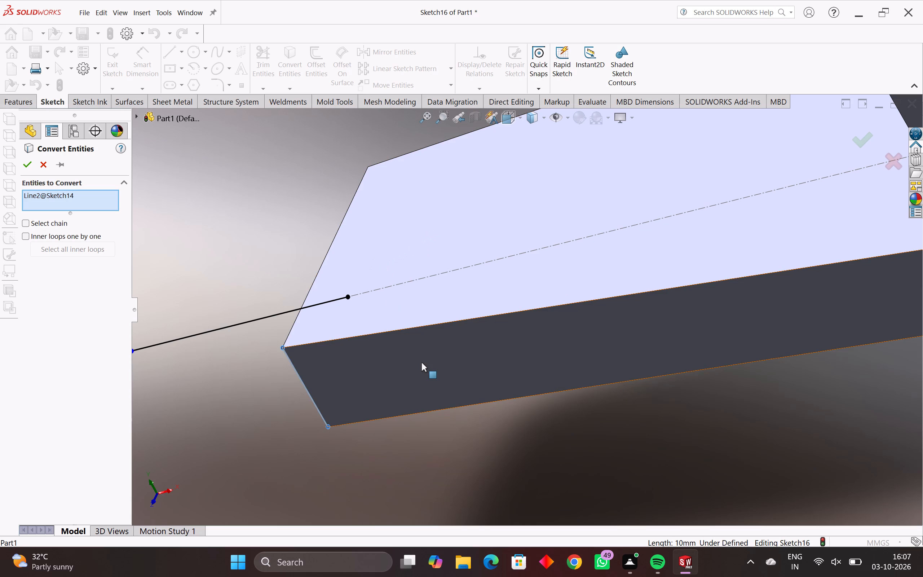
{"action": "middle_click_drag", "start_coordinate": [421, 362], "coordinate": [469, 304]}
{"action": "scroll", "coordinate": [451, 314], "scroll_direction": "down", "scroll_amount": 2}
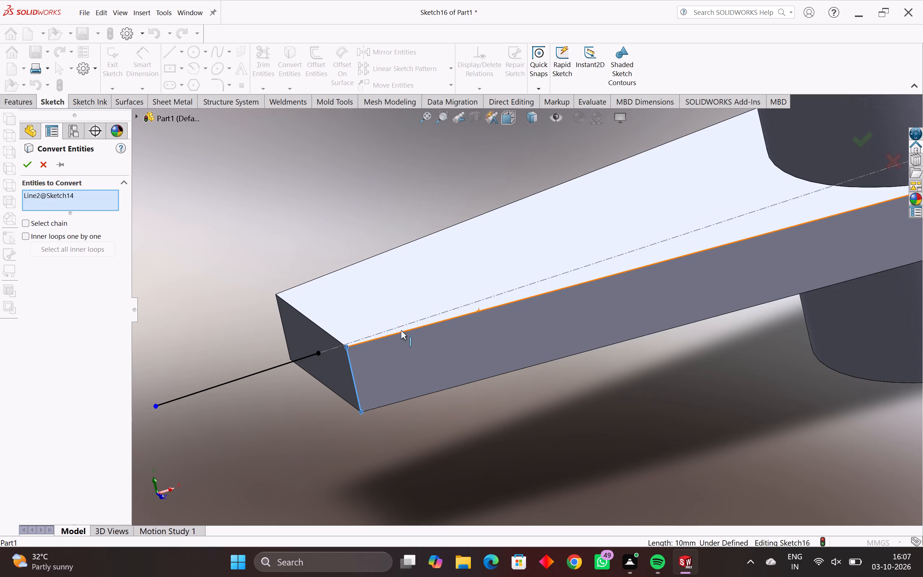
{"action": "middle_click_drag", "start_coordinate": [358, 347], "coordinate": [334, 327]}
{"action": "scroll", "coordinate": [372, 361], "scroll_direction": "up", "scroll_amount": 2}
{"action": "scroll", "coordinate": [380, 380], "scroll_direction": "down", "scroll_amount": 2}
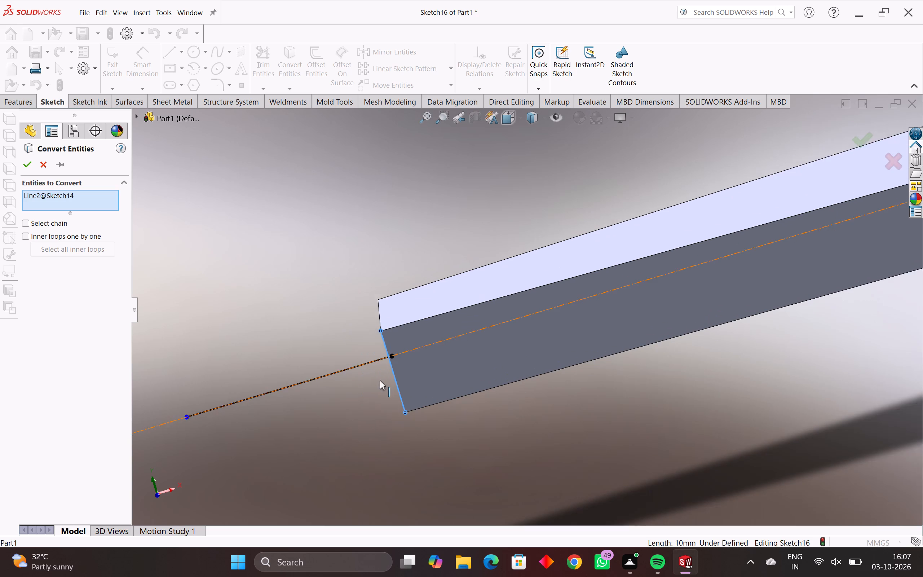
{"action": "scroll", "coordinate": [380, 380], "scroll_direction": "down", "scroll_amount": 1}
{"action": "middle_click", "coordinate": [432, 380]}
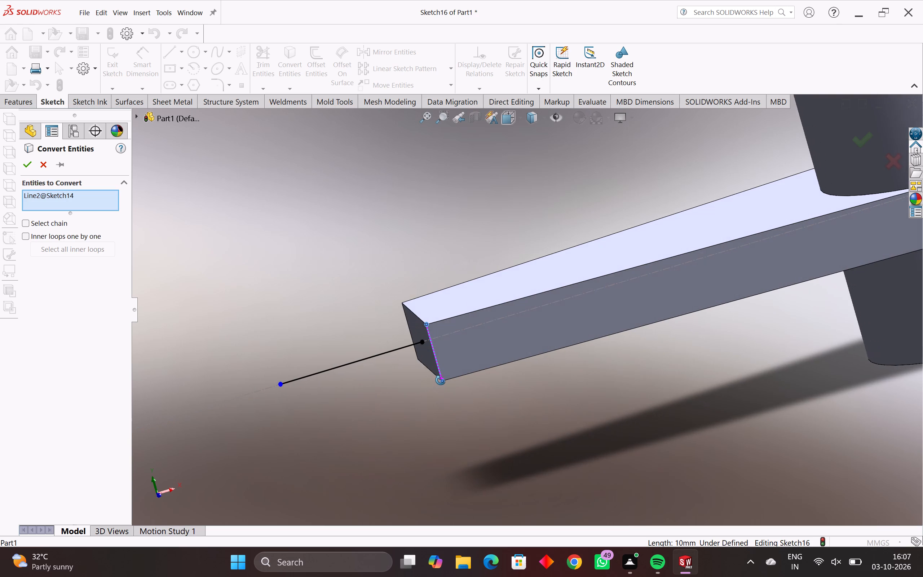
{"action": "middle_click_drag", "start_coordinate": [433, 380], "coordinate": [440, 379]}
{"action": "key", "text": "Escape"}
{"action": "key", "text": "Escape"}
{"action": "key", "text": "Escape"}
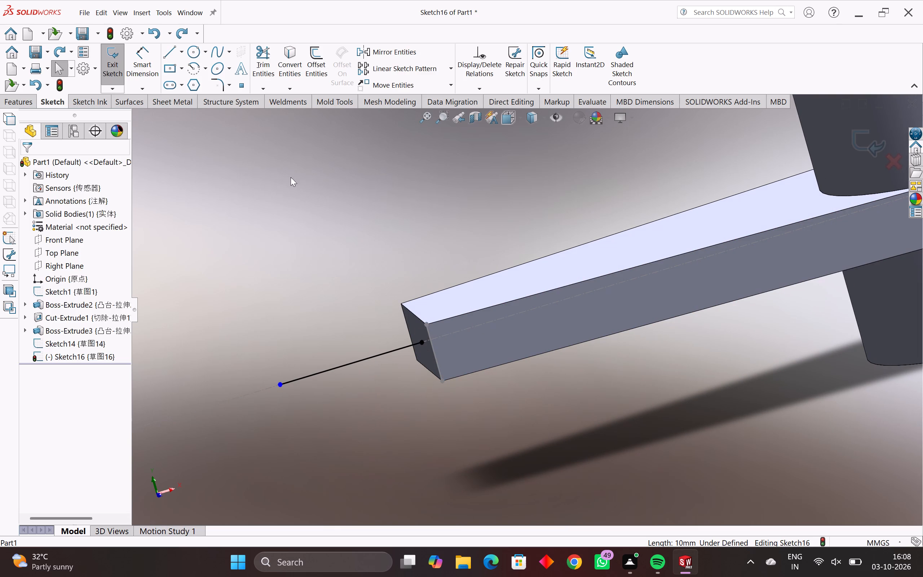
Exit the open sketch containing the line beyond the arm's end.
{"action": "left_click", "coordinate": [117, 58]}
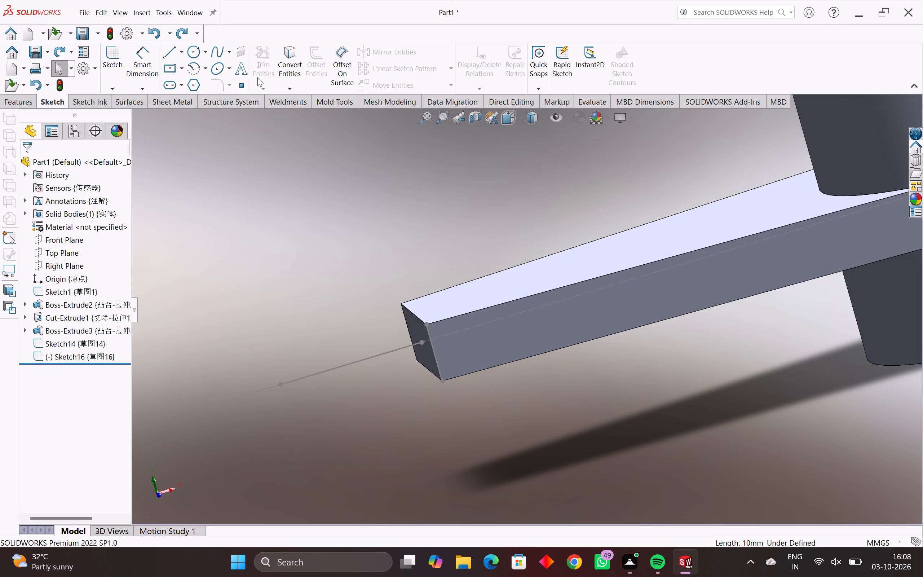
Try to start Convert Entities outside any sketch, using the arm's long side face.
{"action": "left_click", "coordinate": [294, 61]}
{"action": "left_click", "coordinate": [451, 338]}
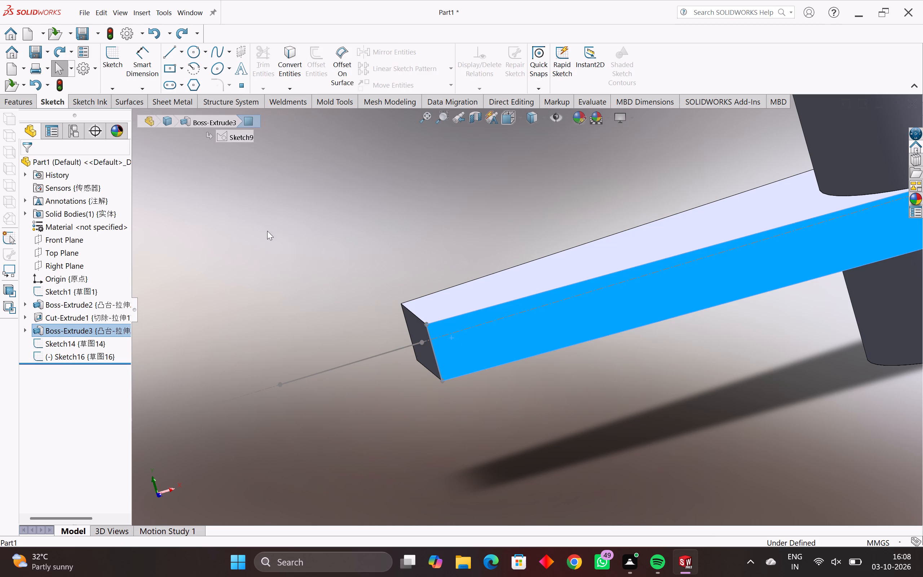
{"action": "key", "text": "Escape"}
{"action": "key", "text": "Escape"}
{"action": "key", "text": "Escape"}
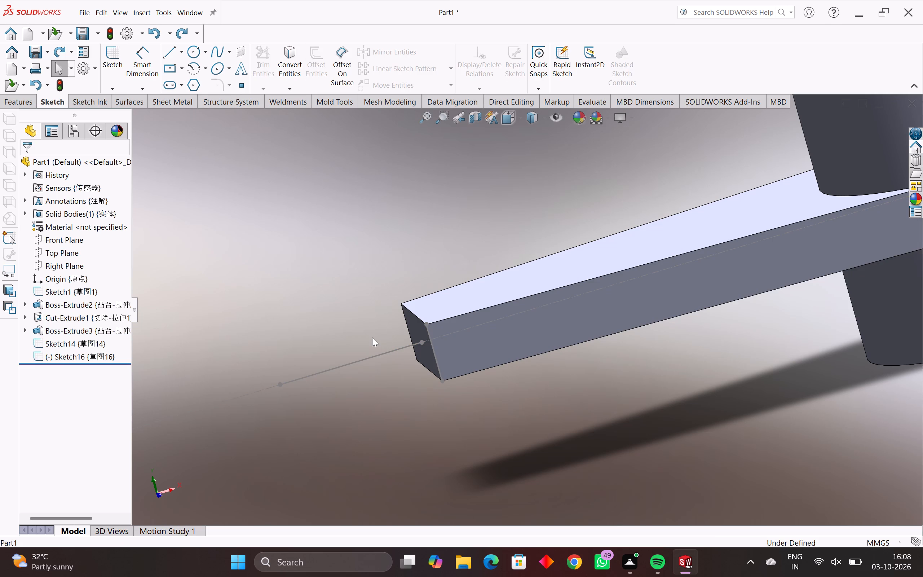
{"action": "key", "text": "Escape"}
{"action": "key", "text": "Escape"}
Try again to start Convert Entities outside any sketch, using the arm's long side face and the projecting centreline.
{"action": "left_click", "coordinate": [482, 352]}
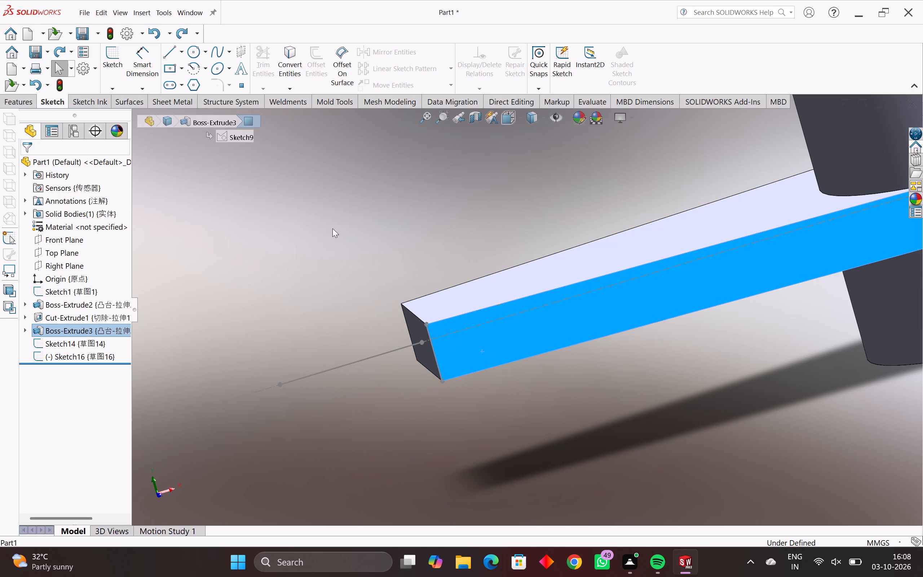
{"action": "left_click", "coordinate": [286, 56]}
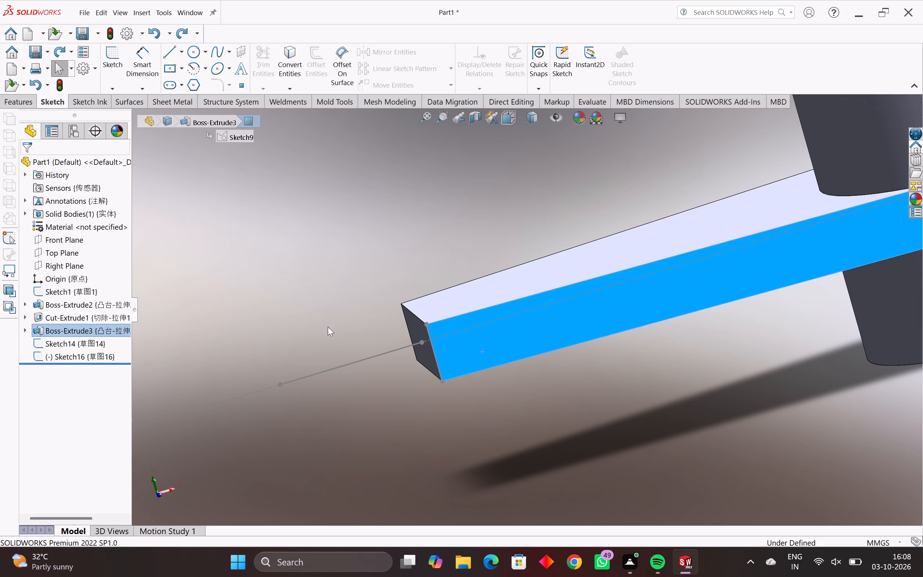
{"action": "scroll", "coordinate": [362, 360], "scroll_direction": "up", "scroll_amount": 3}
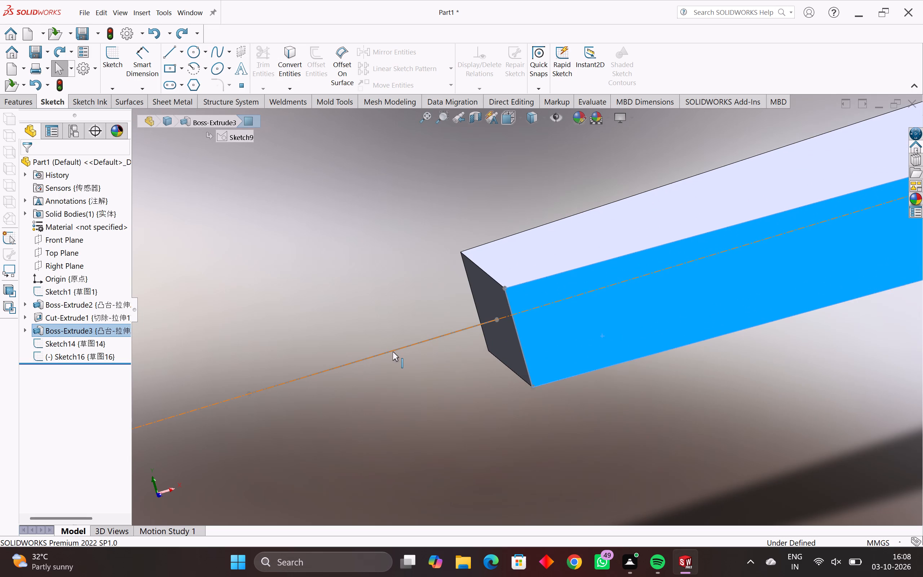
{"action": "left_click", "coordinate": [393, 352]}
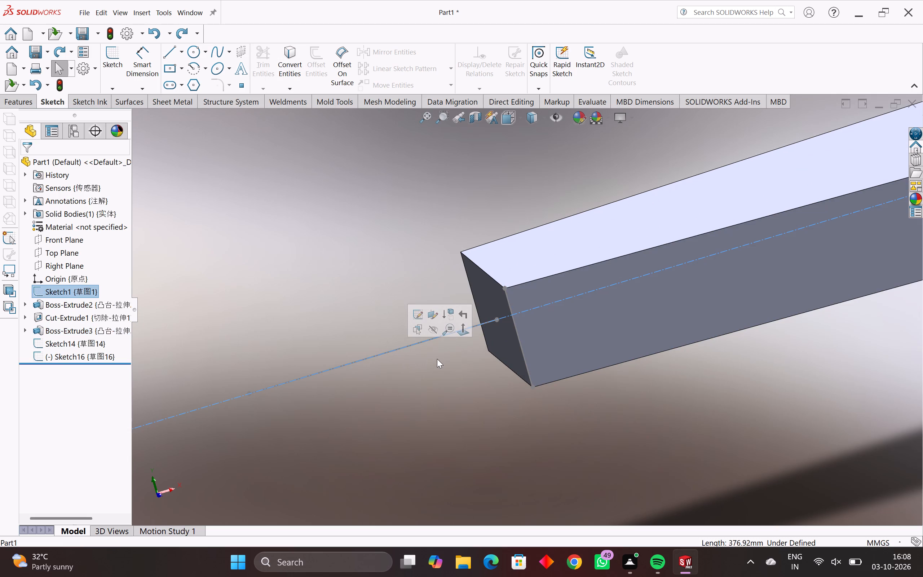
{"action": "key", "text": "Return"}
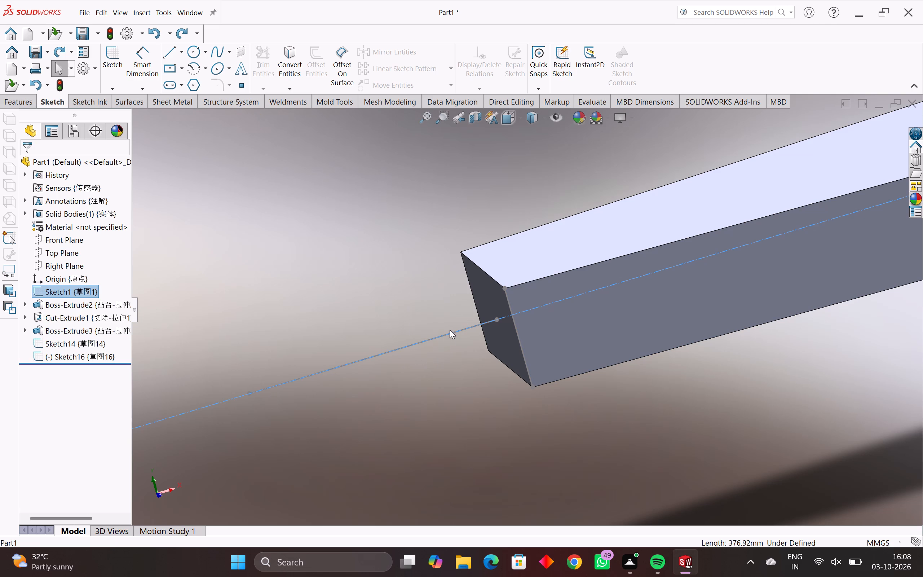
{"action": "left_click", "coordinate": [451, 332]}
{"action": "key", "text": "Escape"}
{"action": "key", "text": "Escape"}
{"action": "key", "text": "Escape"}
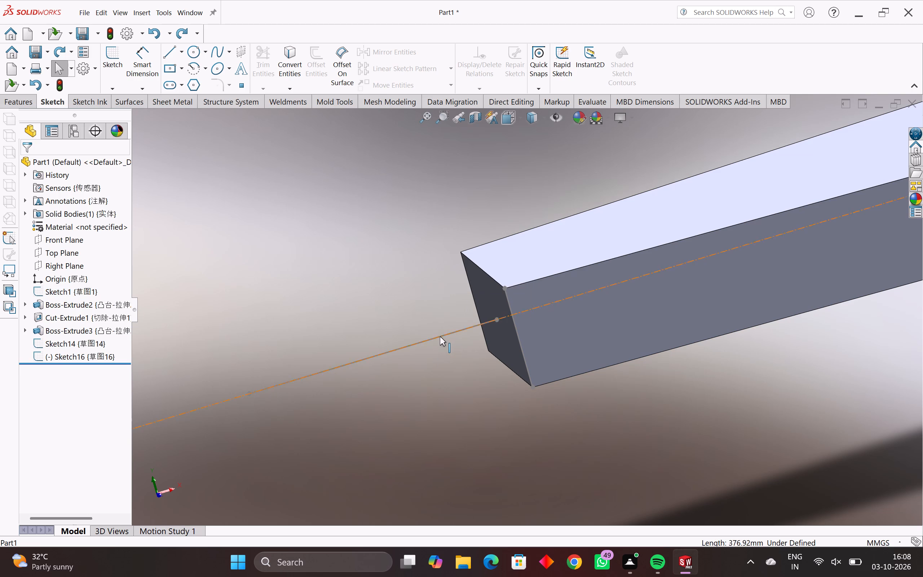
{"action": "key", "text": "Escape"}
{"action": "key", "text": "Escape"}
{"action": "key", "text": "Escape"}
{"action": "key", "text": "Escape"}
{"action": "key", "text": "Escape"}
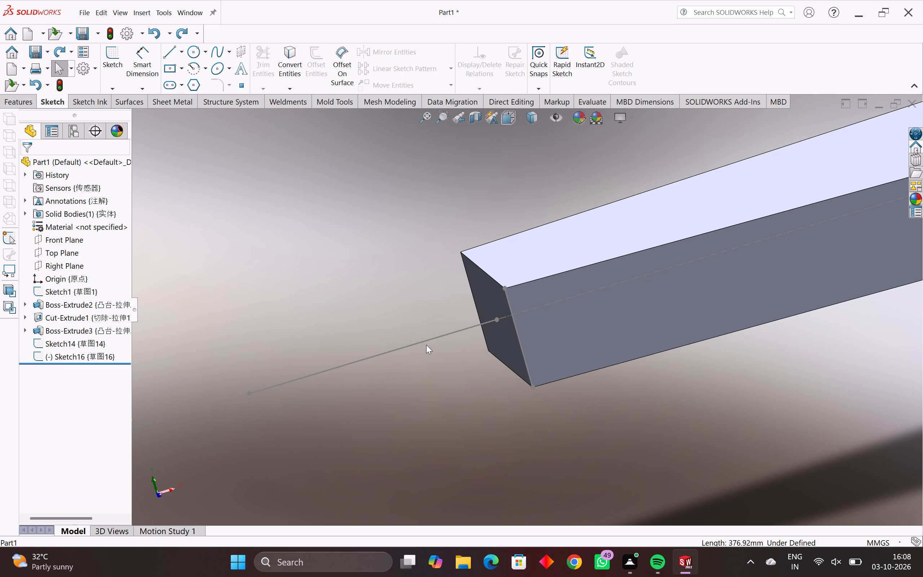
Undo back into the previous sketch until the short line beyond the arm's end is removed, and exit the empty sketch.
{"action": "key", "text": "ctrl+z"}
{"action": "key", "text": "ctrl+z"}
{"action": "key", "text": "ctrl+z"}
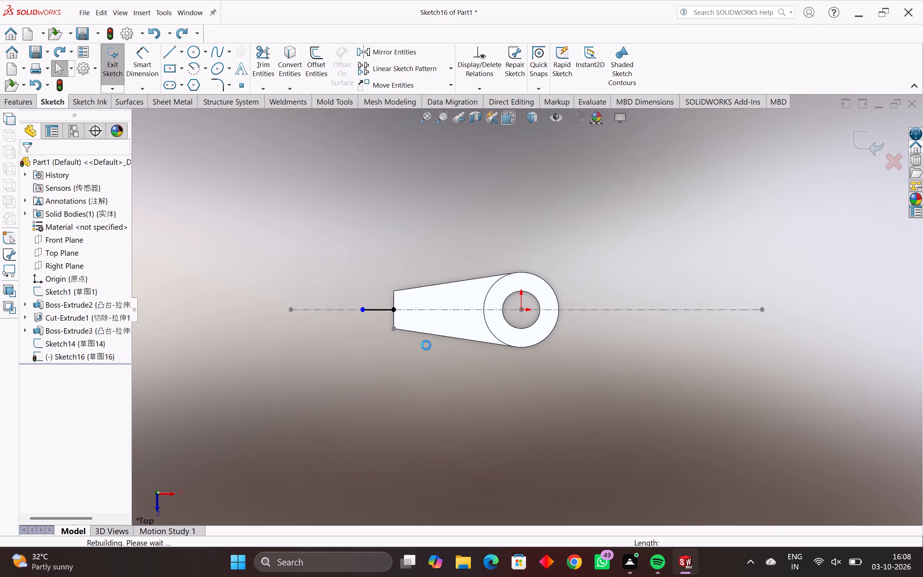
{"action": "key", "text": "ctrl+z"}
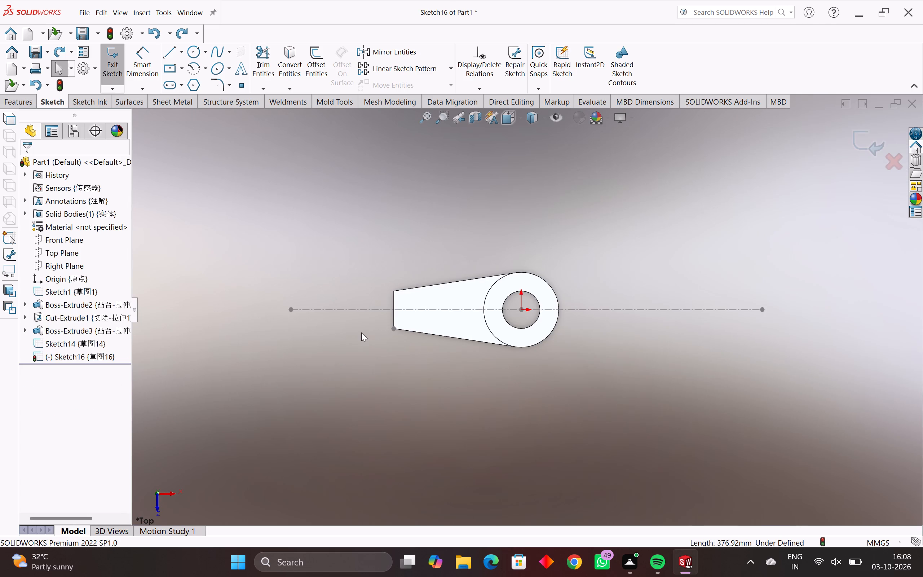
{"action": "left_click", "coordinate": [111, 67]}
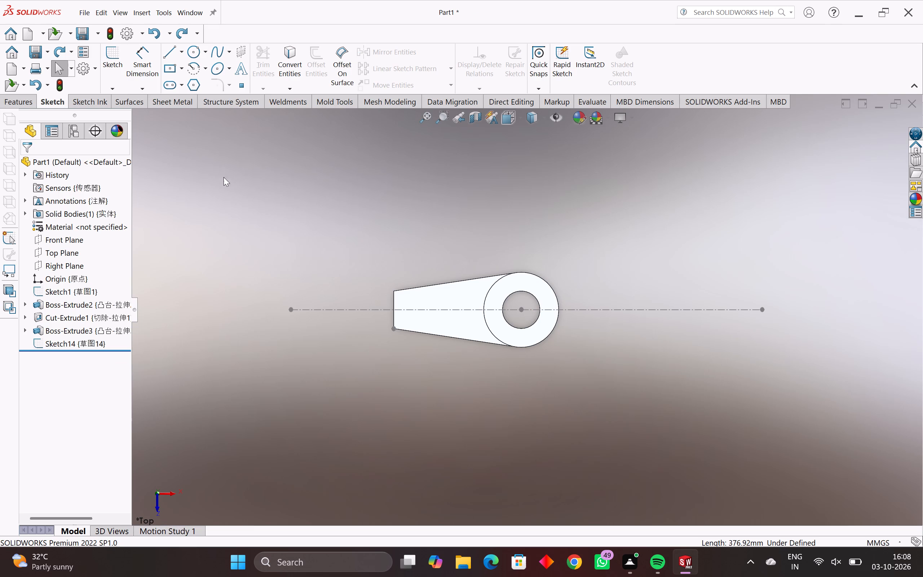
Start a sketch on the arm's top face and draw a horizontal line about 30 mm outward from the end's near corner.
{"action": "left_click", "coordinate": [435, 328]}
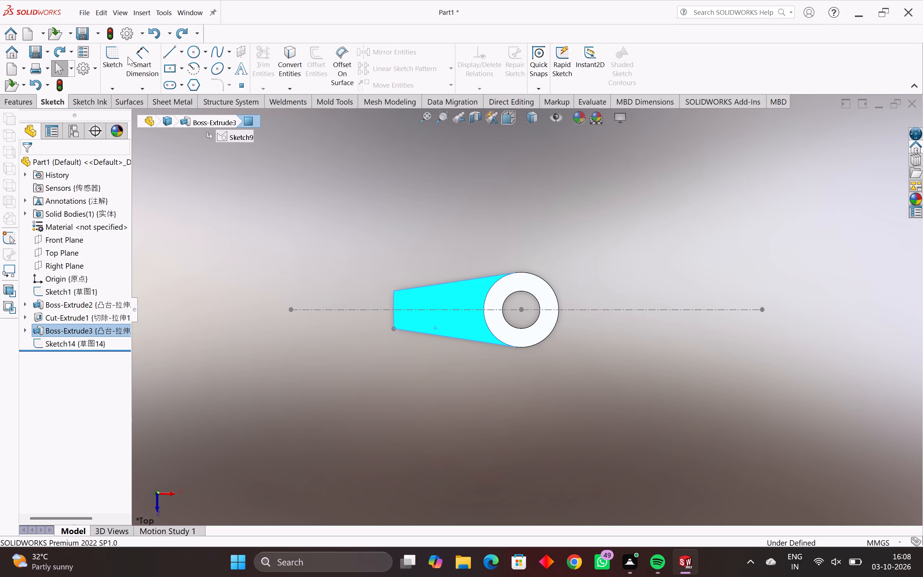
{"action": "left_click", "coordinate": [113, 54]}
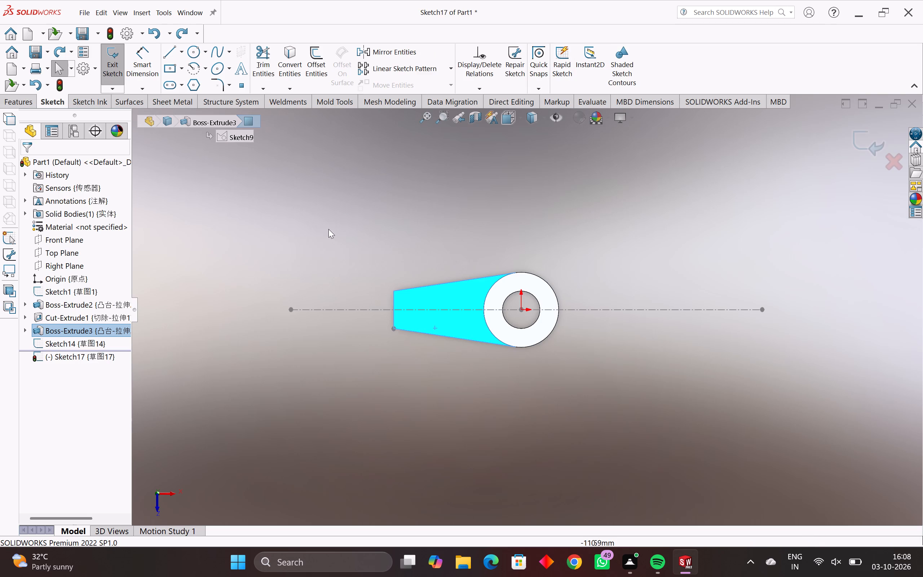
{"action": "left_click", "coordinate": [173, 50]}
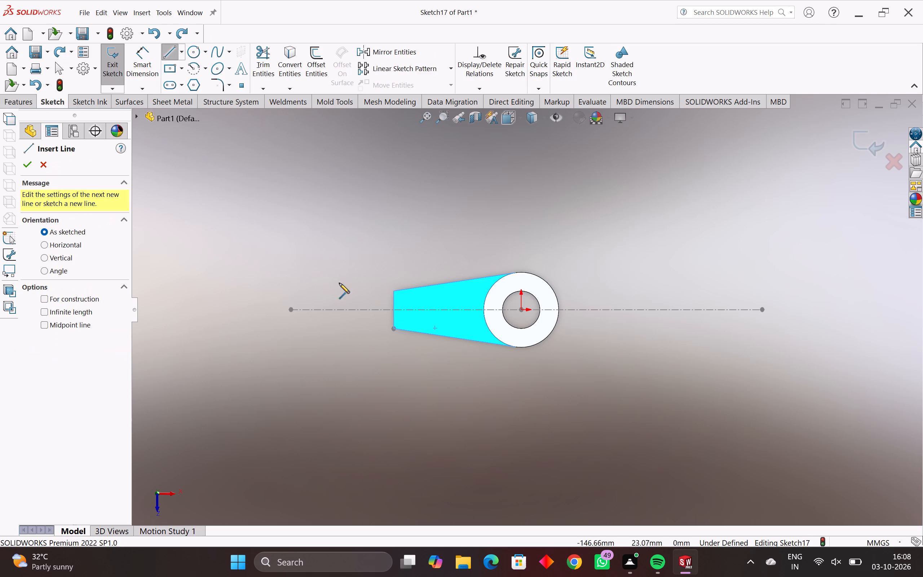
{"action": "scroll", "coordinate": [399, 337], "scroll_direction": "up", "scroll_amount": 3}
{"action": "left_click", "coordinate": [413, 317]}
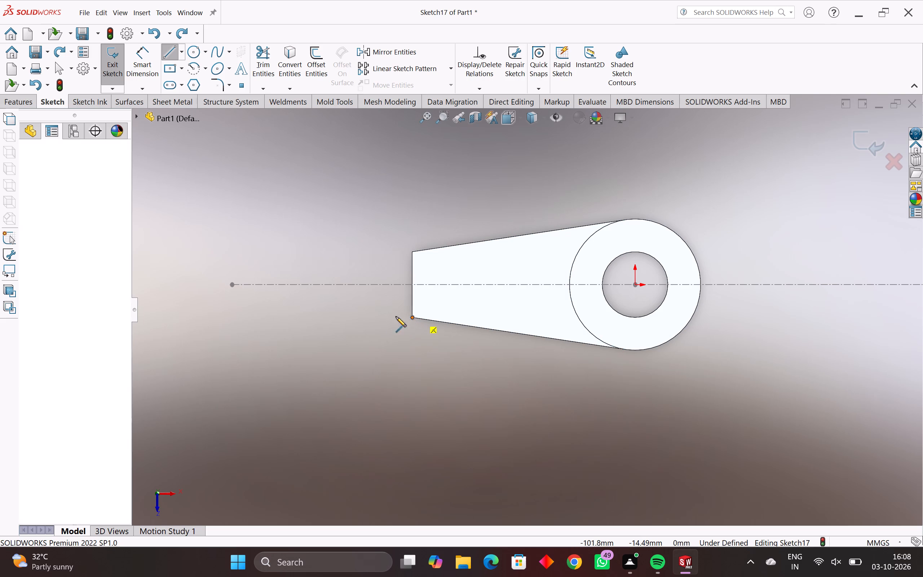
{"action": "left_click", "coordinate": [347, 318]}
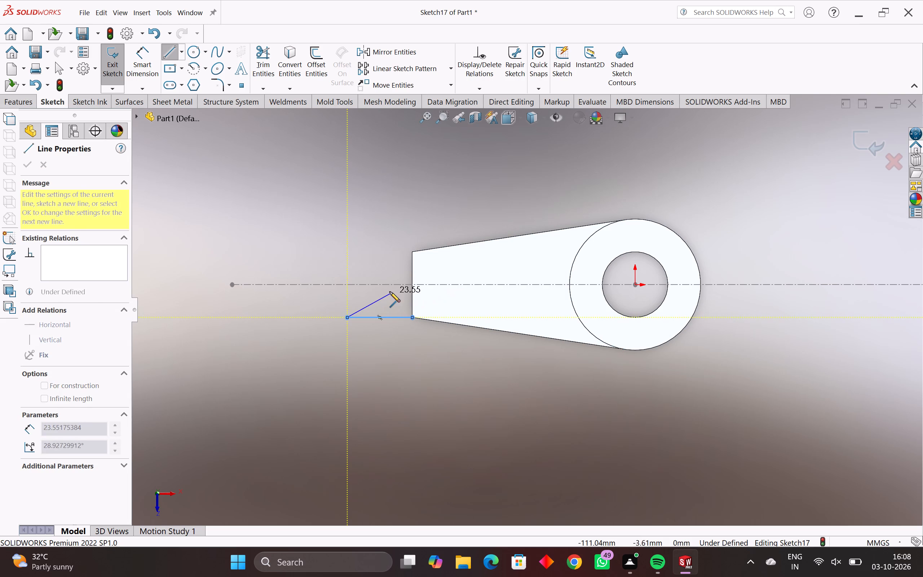
{"action": "key", "text": "Escape"}
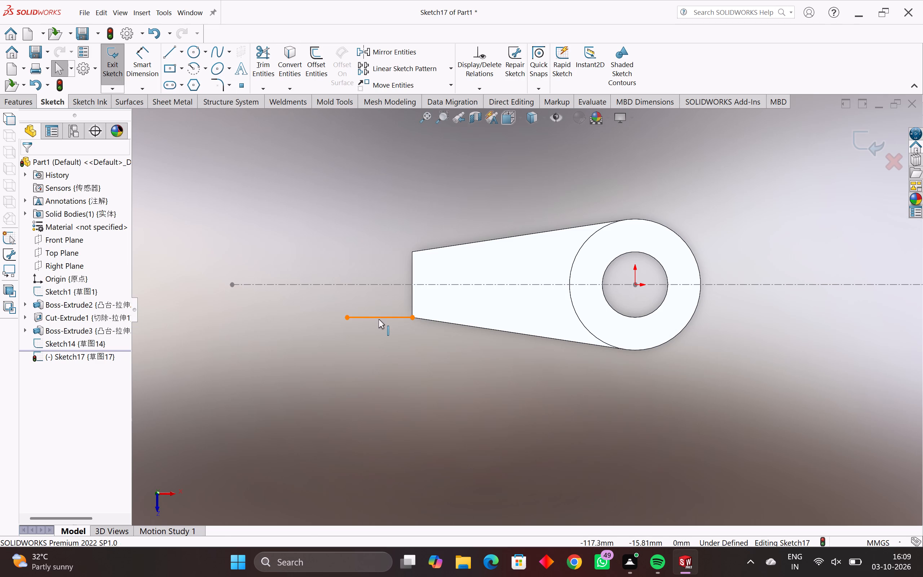
Dimension the horizontal line beyond the arm's end to 25 mm.
{"action": "left_click", "coordinate": [139, 56]}
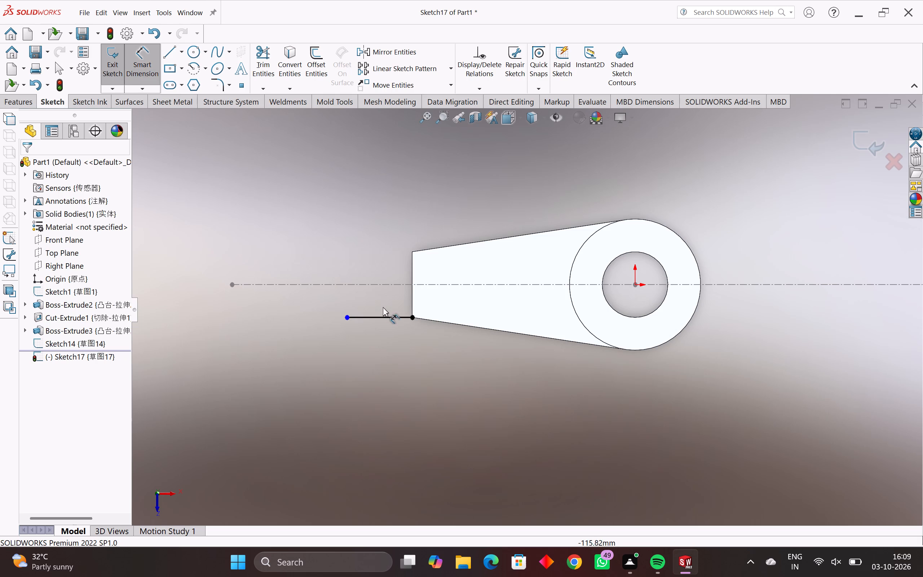
{"action": "left_click", "coordinate": [382, 320]}
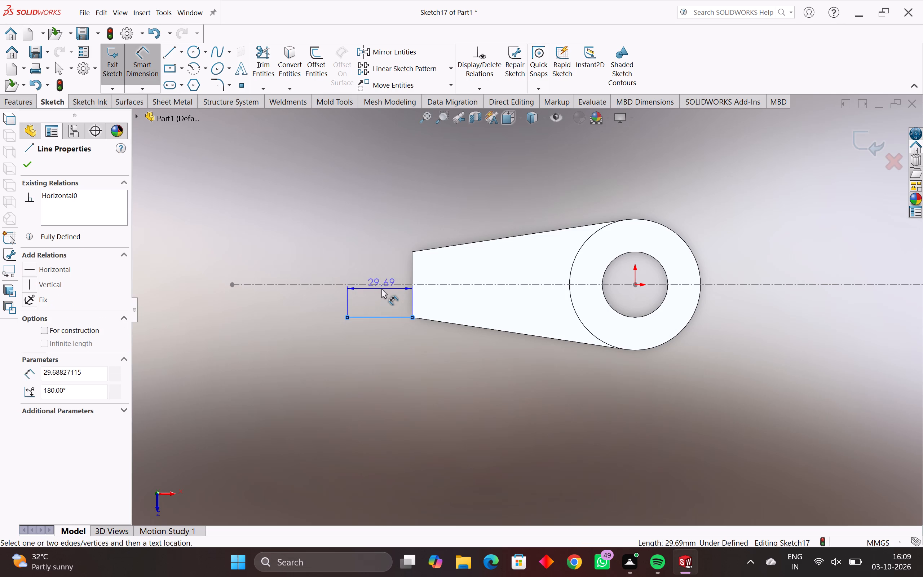
{"action": "left_click", "coordinate": [381, 288]}
{"action": "middle_click_drag", "start_coordinate": [454, 321], "coordinate": [445, 273]}
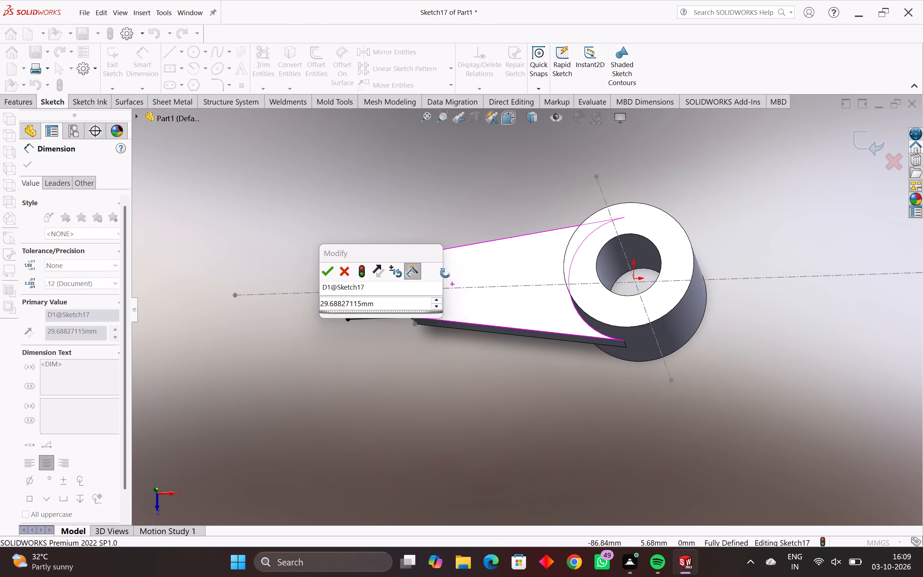
{"action": "middle_click_drag", "start_coordinate": [445, 273], "coordinate": [443, 247]}
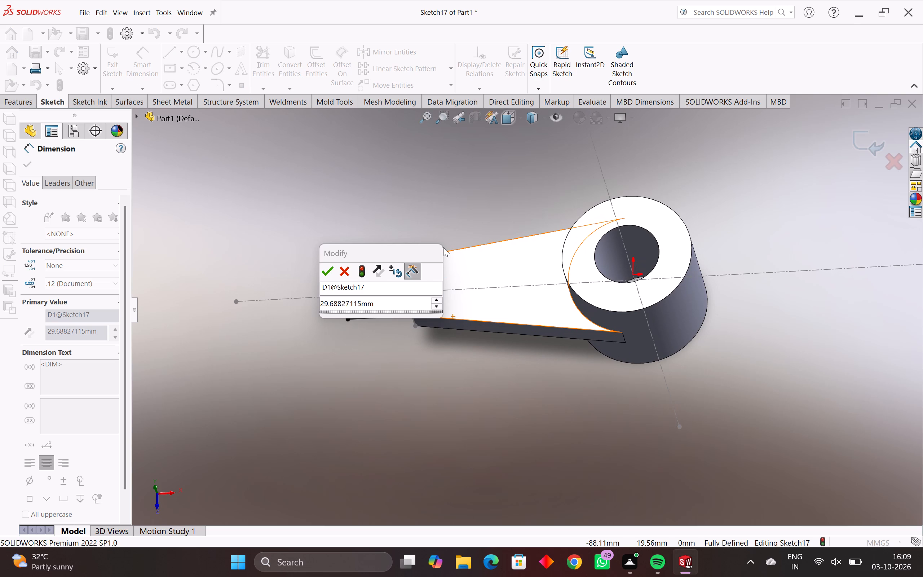
{"action": "left_click_drag", "start_coordinate": [383, 302], "coordinate": [311, 296]}
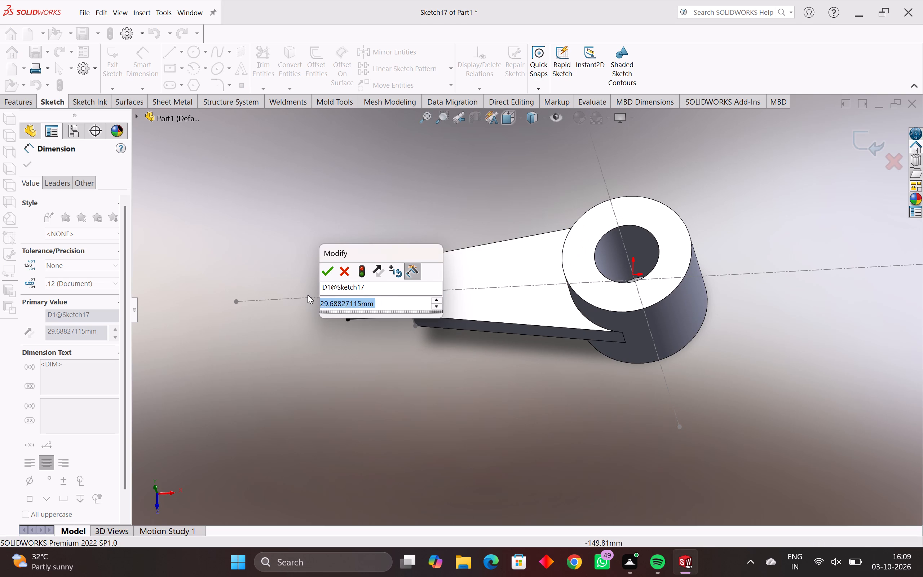
{"action": "type", "text": "25"}
{"action": "key", "text": "Return"}
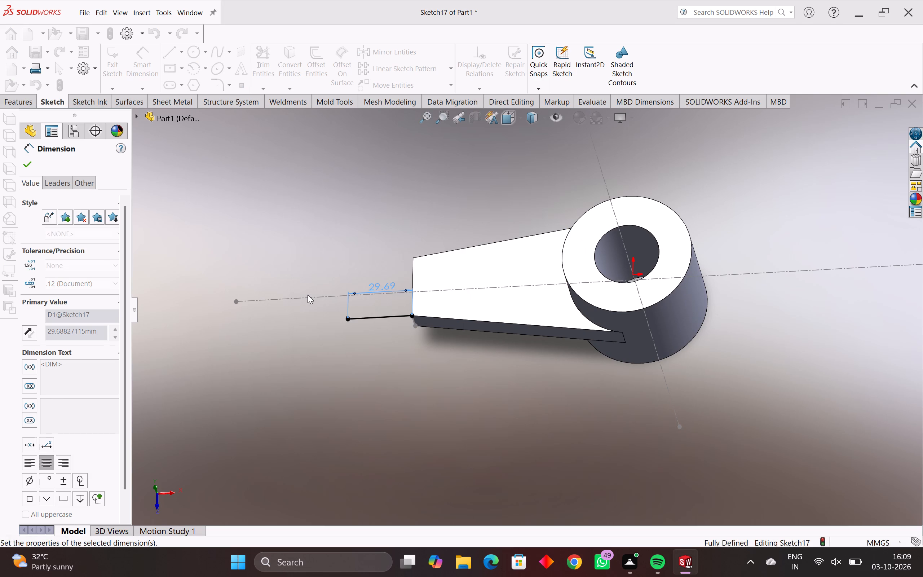
Sketch a perpendicular line about 7 mm long from the 25 mm line's outer end, and a parallel line back to the arm's end edge.
{"action": "middle_click_drag", "start_coordinate": [437, 326], "coordinate": [450, 241]}
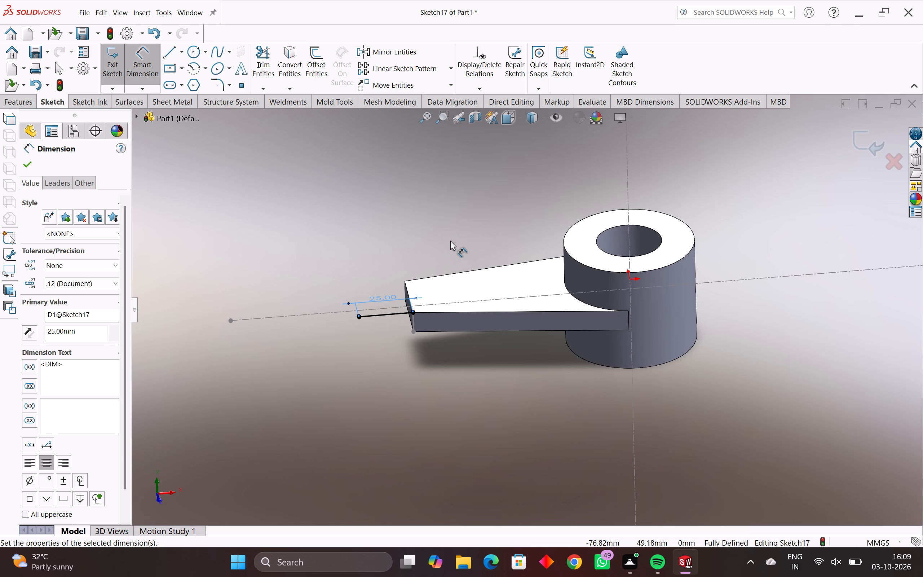
{"action": "middle_click_drag", "start_coordinate": [377, 325], "coordinate": [385, 341]}
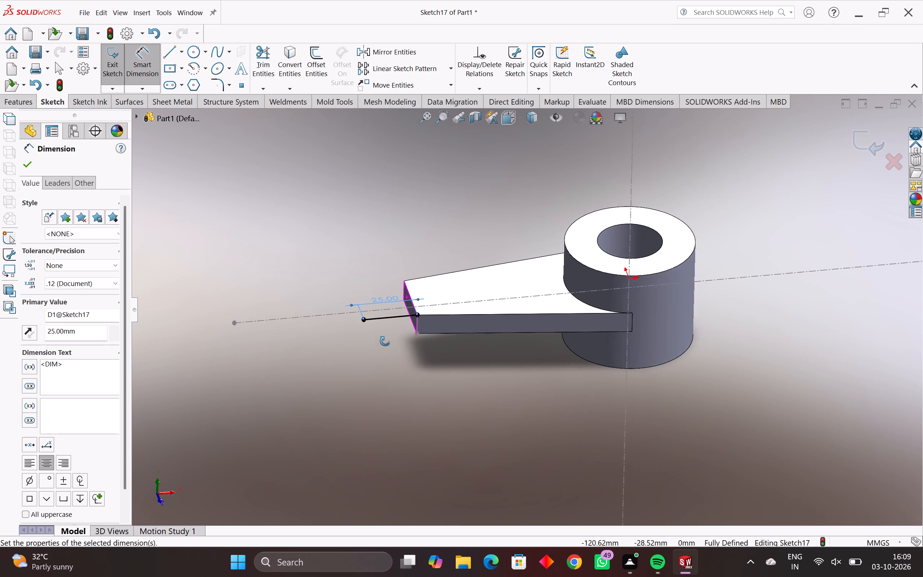
{"action": "middle_click_drag", "start_coordinate": [385, 341], "coordinate": [385, 392]}
{"action": "left_click", "coordinate": [166, 52]}
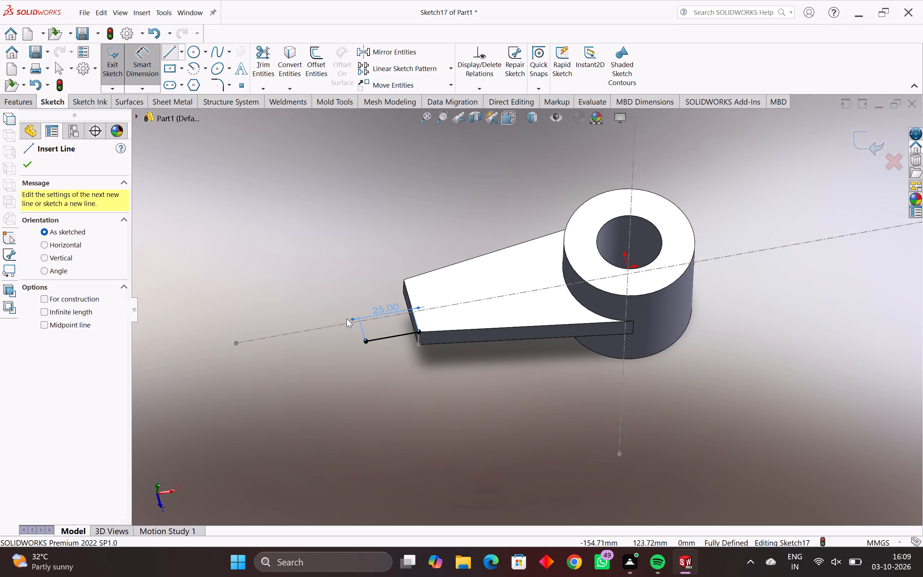
{"action": "scroll", "coordinate": [370, 346], "scroll_direction": "up", "scroll_amount": 3}
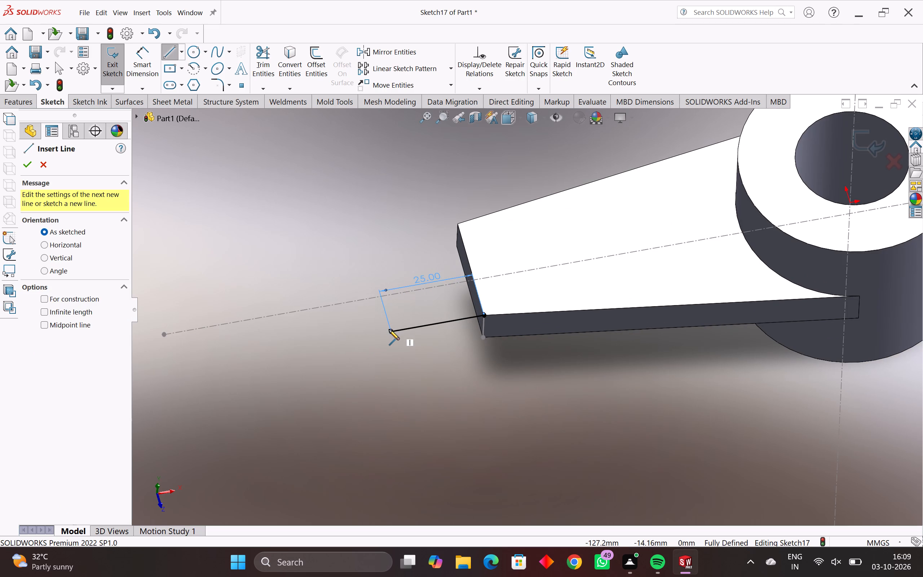
{"action": "left_click", "coordinate": [389, 332]}
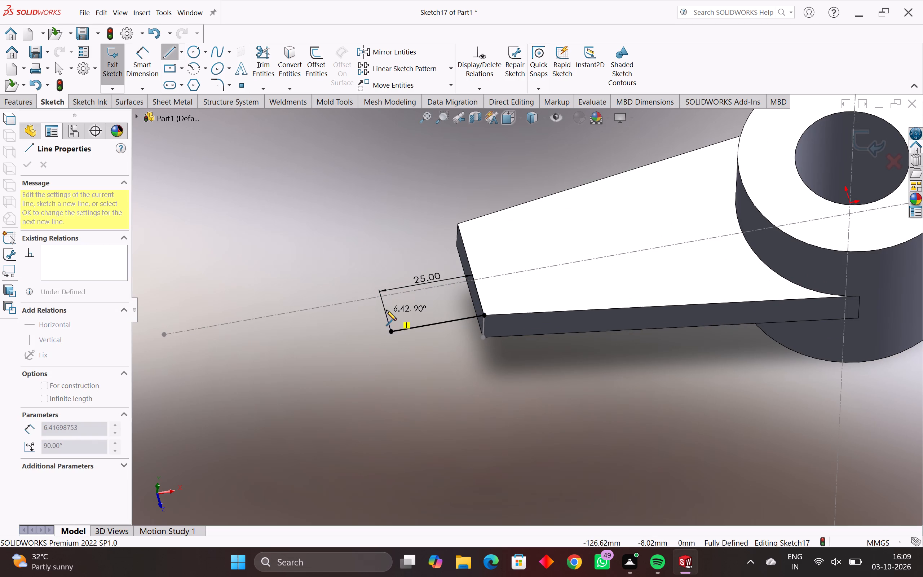
{"action": "left_click", "coordinate": [386, 310]}
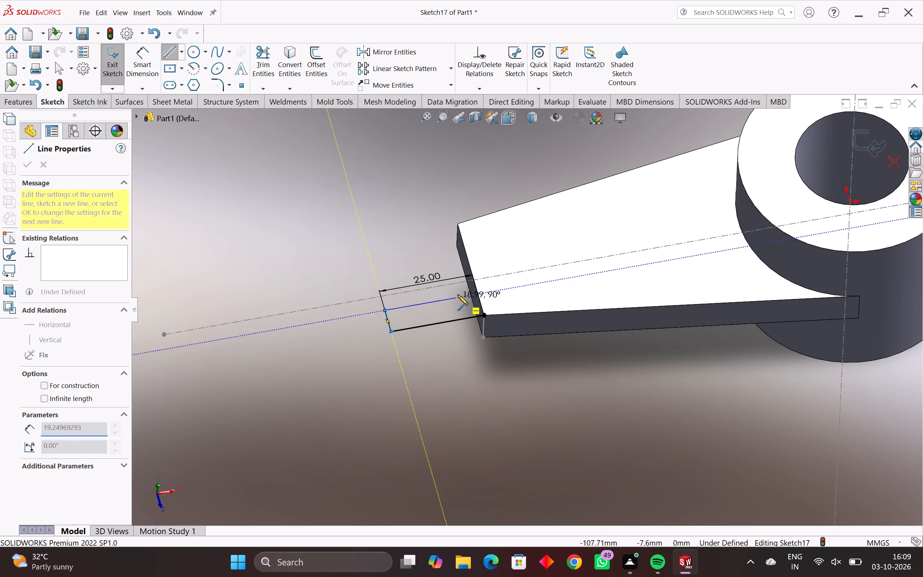
{"action": "left_click", "coordinate": [477, 294]}
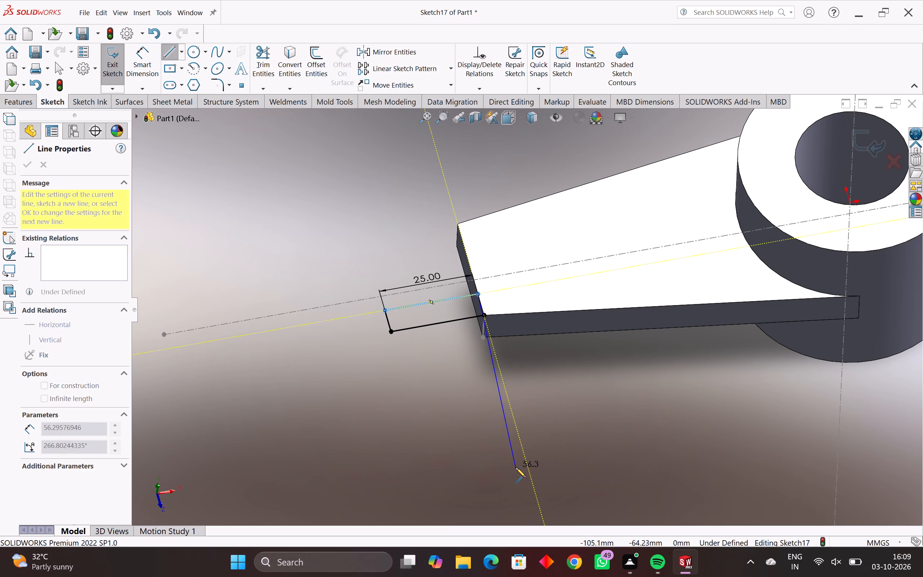
{"action": "key", "text": "Escape"}
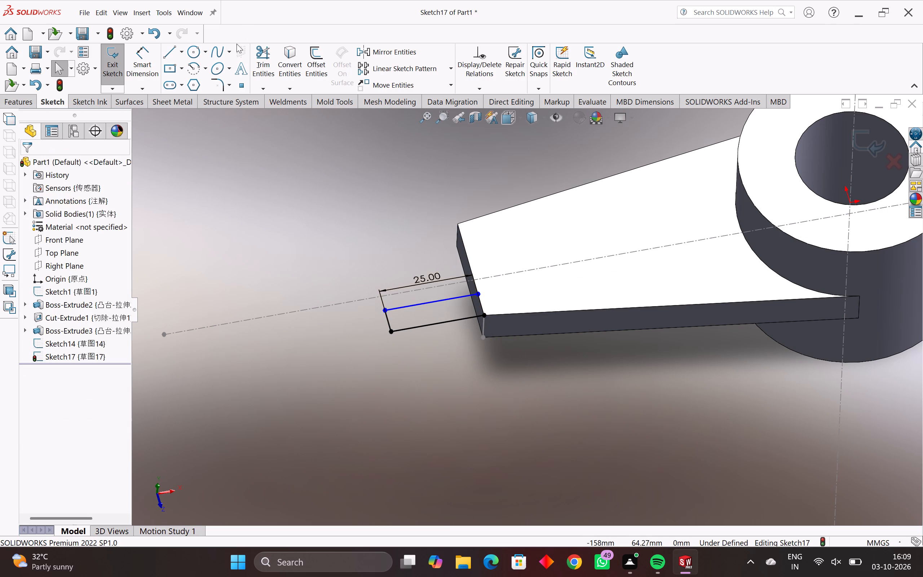
Dimension the short outer line of the lug profile to 9 mm.
{"action": "left_click", "coordinate": [147, 53]}
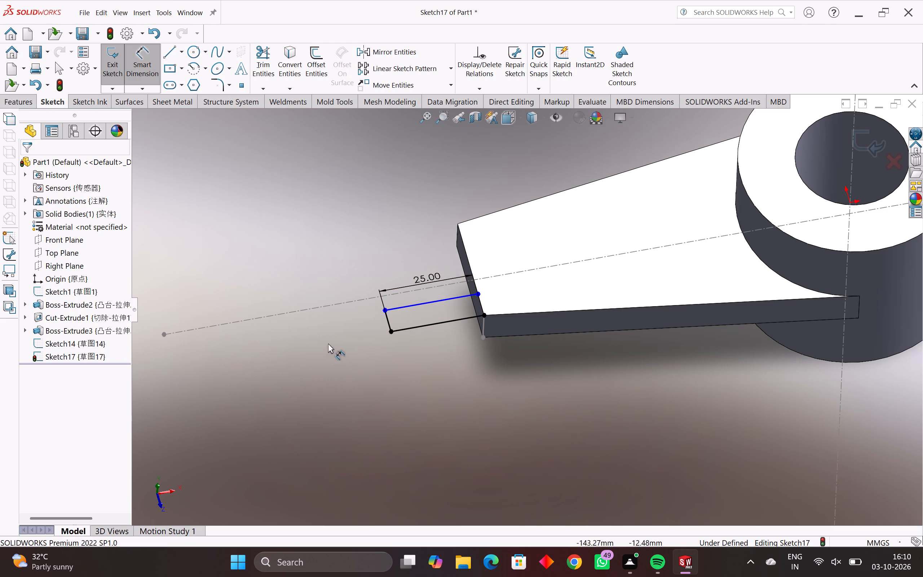
{"action": "left_click", "coordinate": [388, 320]}
{"action": "left_click", "coordinate": [352, 321]}
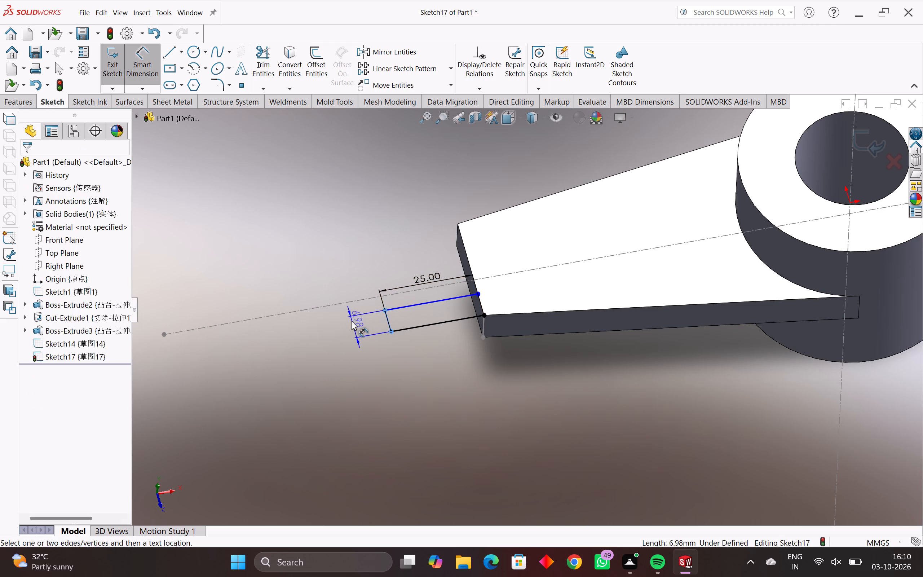
{"action": "key", "text": "9"}
{"action": "key", "text": "Return"}
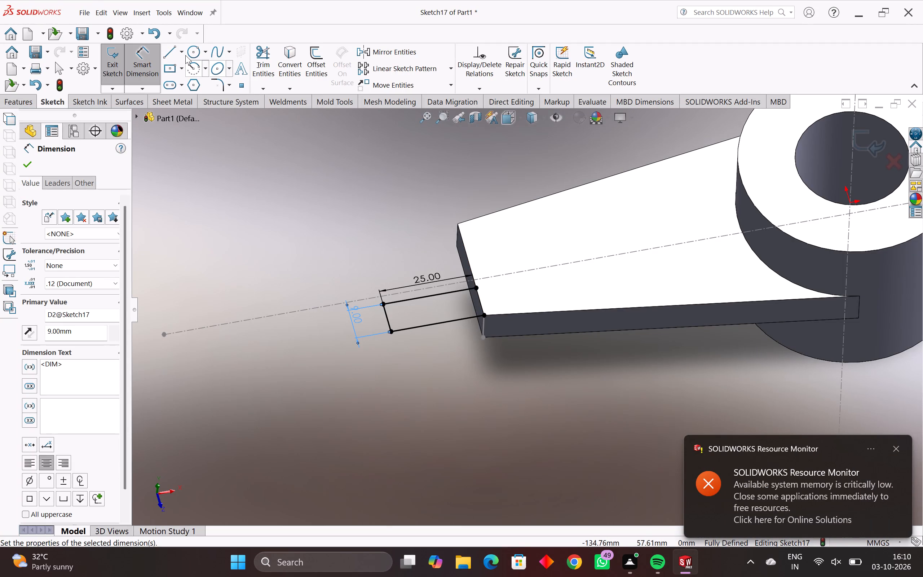
Sketch a 25 mm horizontal line outward from the far corner of the arm's end, level with the first lug's outer end.
{"action": "left_click", "coordinate": [173, 51]}
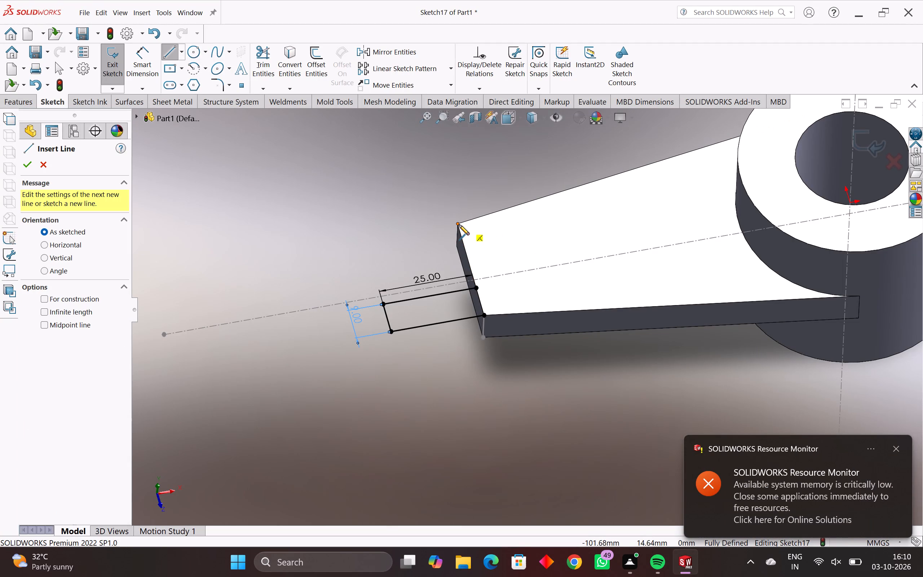
{"action": "left_click", "coordinate": [459, 224]}
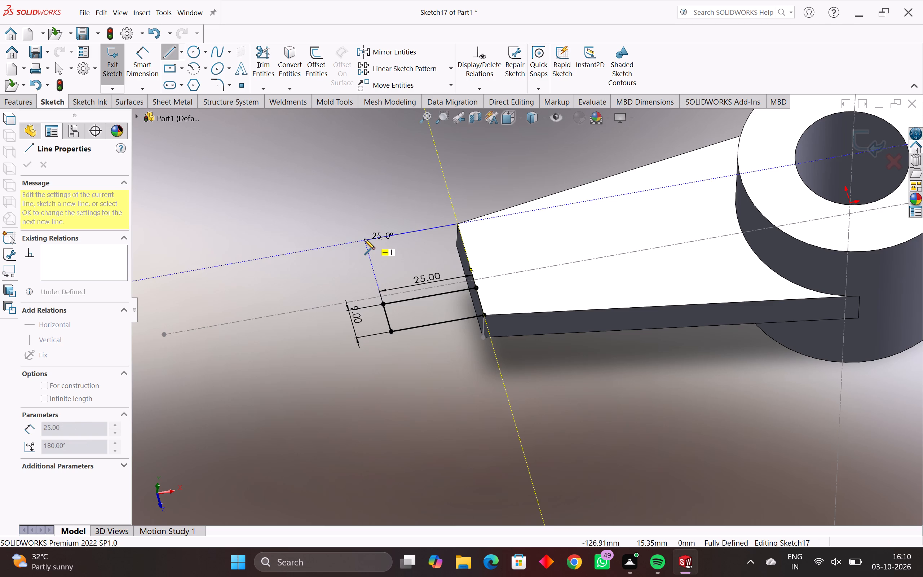
{"action": "left_click", "coordinate": [365, 239]}
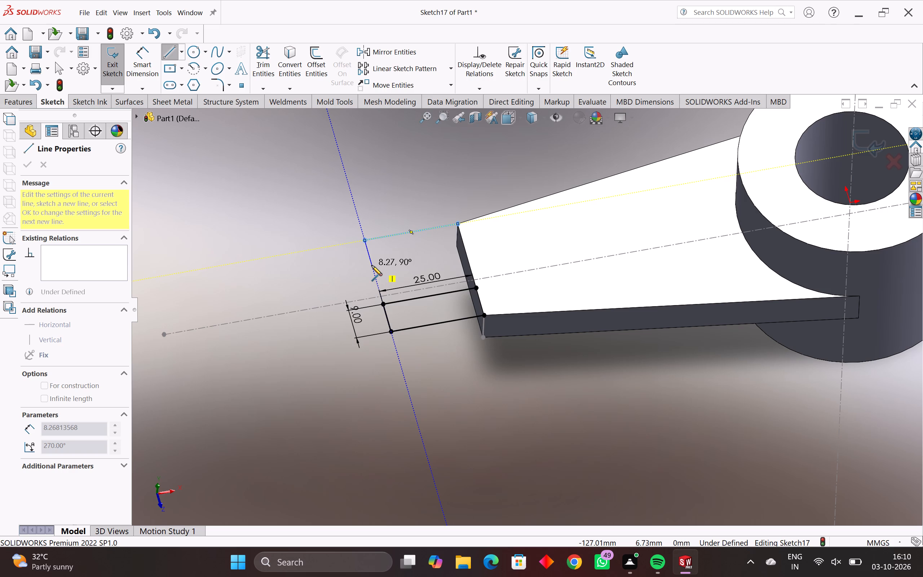
Sketch a perpendicular line about 6 mm long from the new line's outer end toward the first lug, and a parallel line back to the arm's end edge.
{"action": "middle_click_drag", "start_coordinate": [599, 381], "coordinate": [578, 299]}
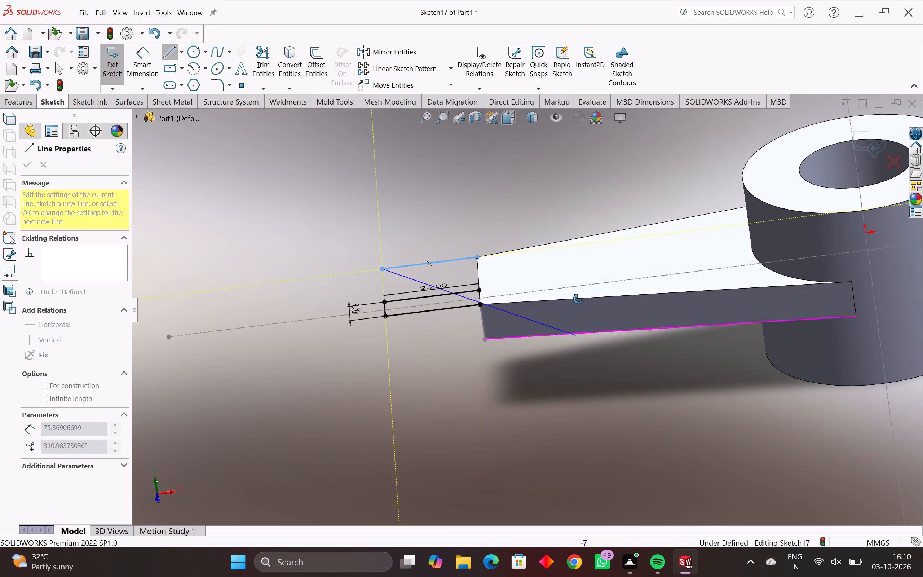
{"action": "middle_click_drag", "start_coordinate": [578, 299], "coordinate": [575, 268]}
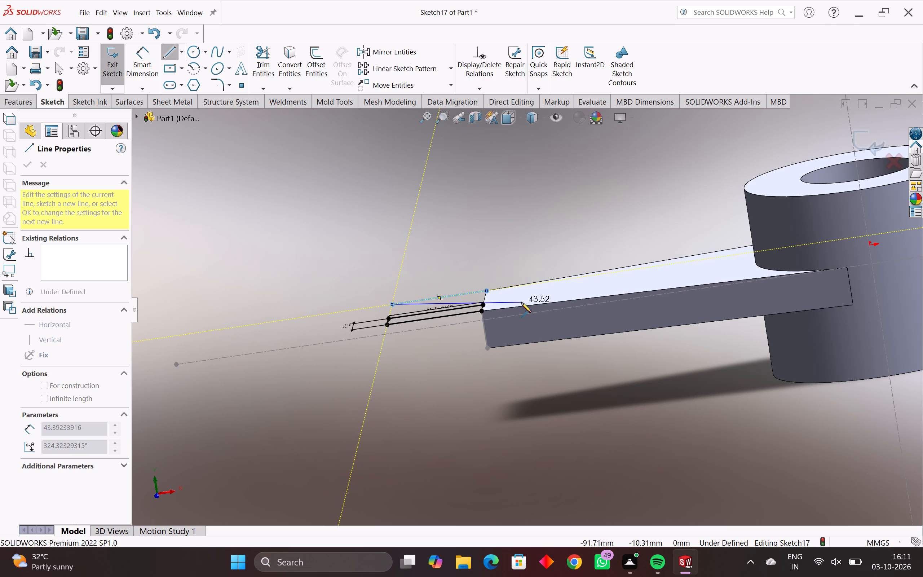
{"action": "scroll", "coordinate": [521, 302], "scroll_direction": "up", "scroll_amount": 1}
{"action": "middle_click_drag", "start_coordinate": [456, 281], "coordinate": [458, 229]}
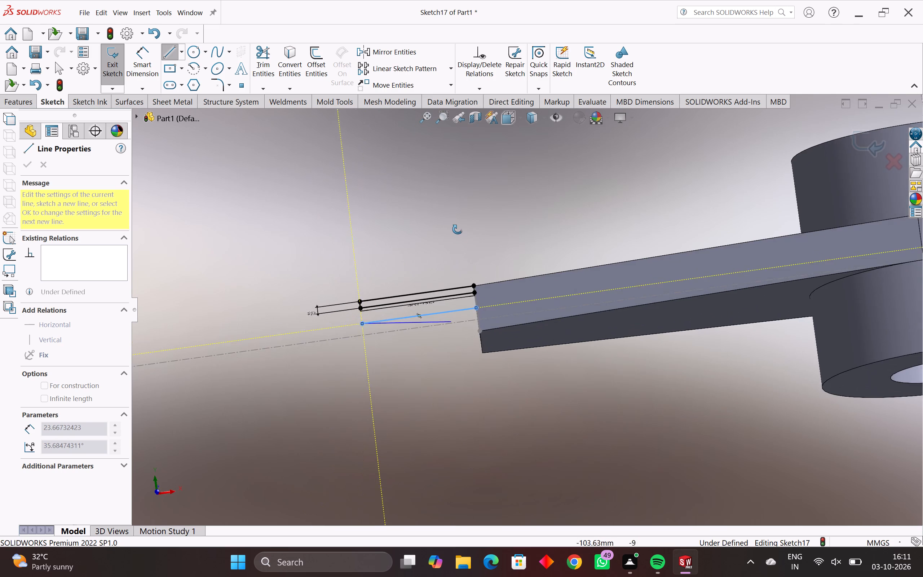
{"action": "middle_click_drag", "start_coordinate": [458, 229], "coordinate": [458, 239]}
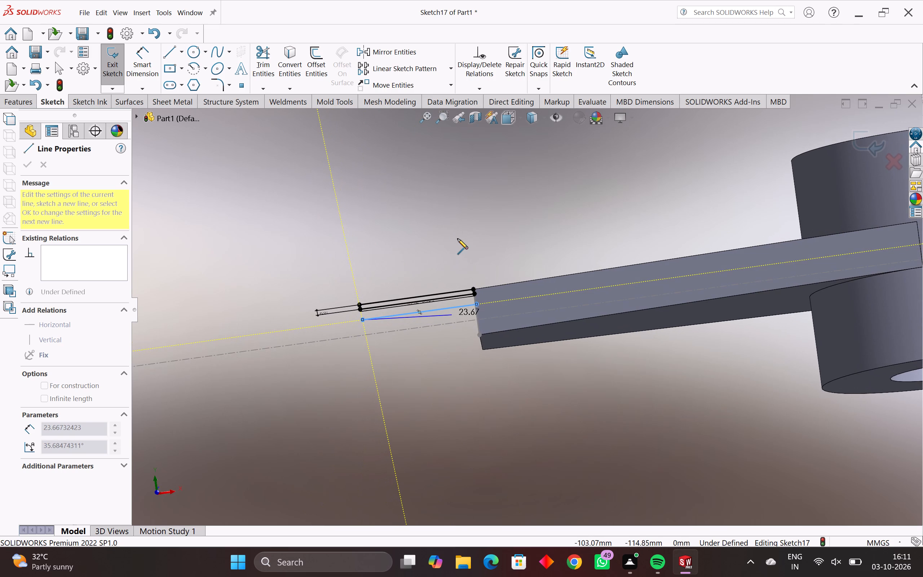
{"action": "scroll", "coordinate": [458, 239], "scroll_direction": "up", "scroll_amount": 1}
{"action": "scroll", "coordinate": [458, 251], "scroll_direction": "down", "scroll_amount": 2}
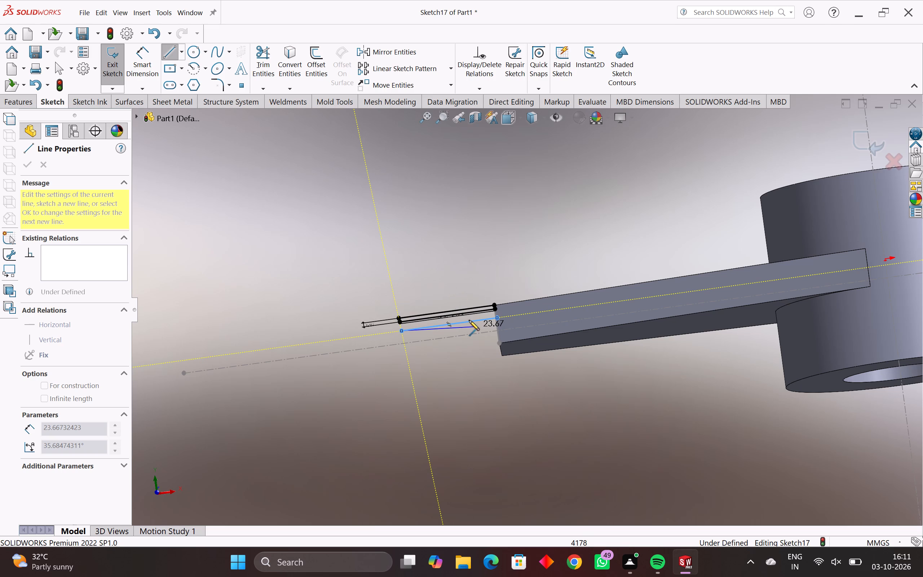
{"action": "middle_click_drag", "start_coordinate": [470, 336], "coordinate": [498, 411]}
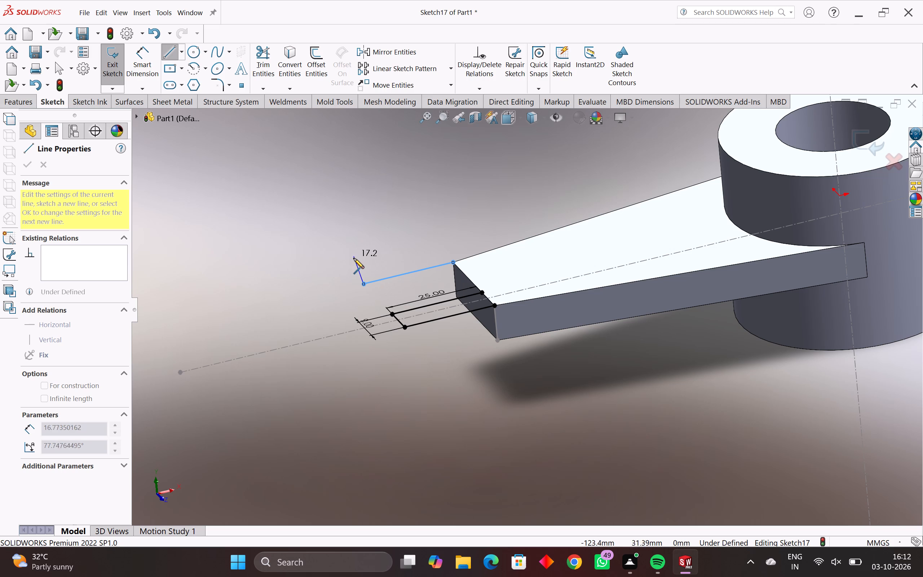
{"action": "scroll", "coordinate": [369, 296], "scroll_direction": "down", "scroll_amount": 3}
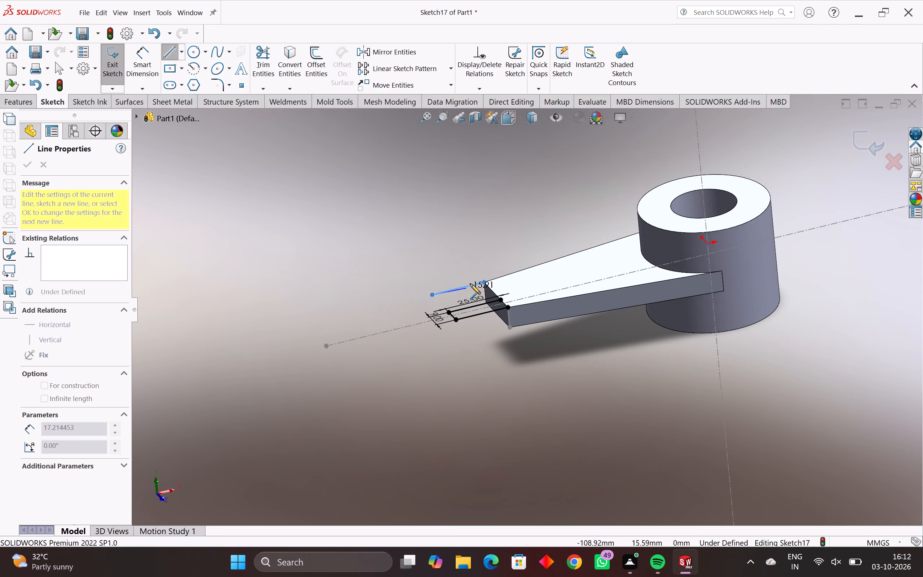
{"action": "middle_click_drag", "start_coordinate": [475, 281], "coordinate": [474, 348]}
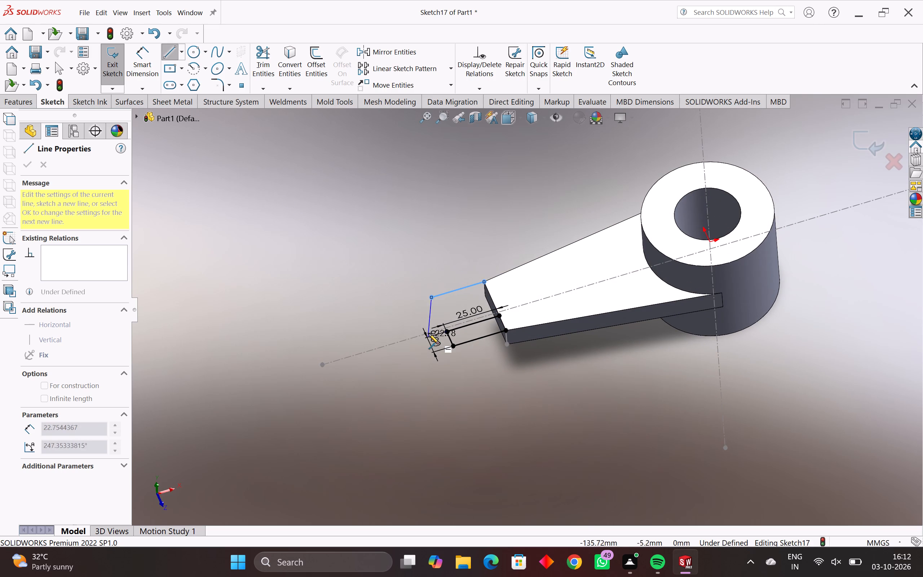
{"action": "left_click", "coordinate": [436, 308]}
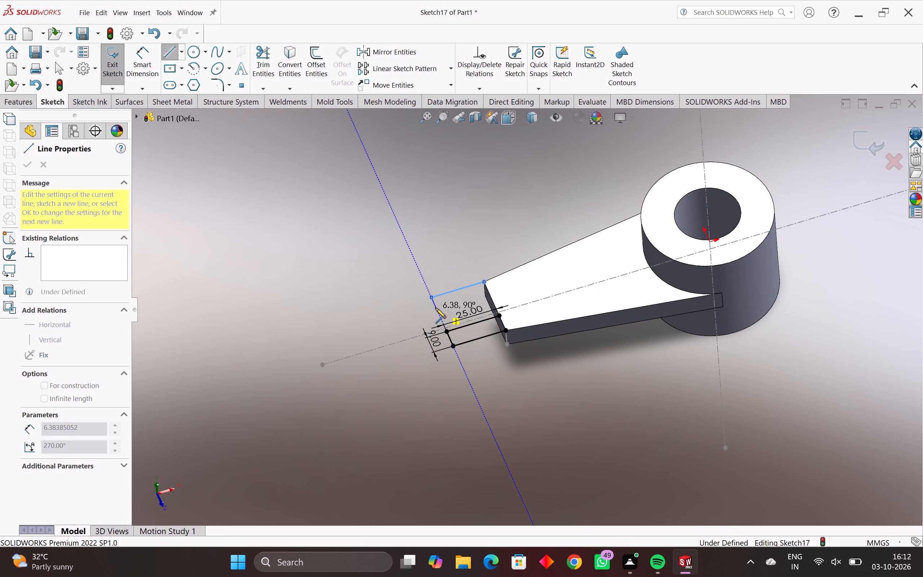
{"action": "left_click", "coordinate": [488, 292]}
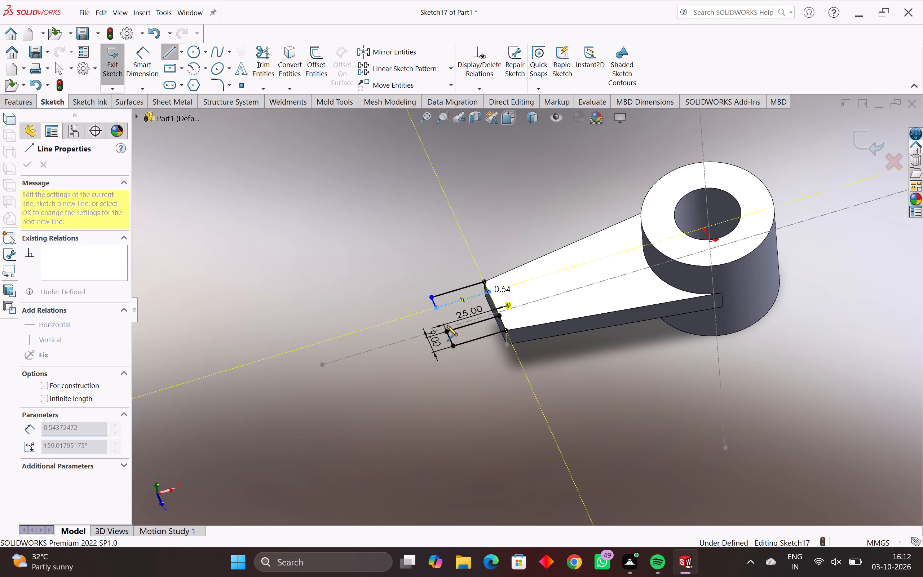
{"action": "key", "text": "Escape"}
{"action": "key", "text": "Escape"}
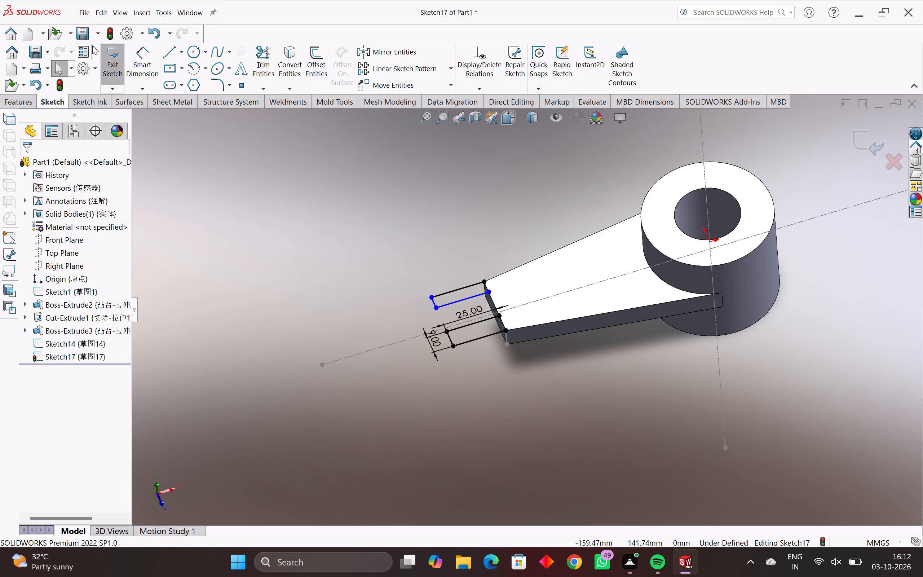
Dimension the short outer line of the second lug profile to 9 mm.
{"action": "left_click", "coordinate": [150, 62]}
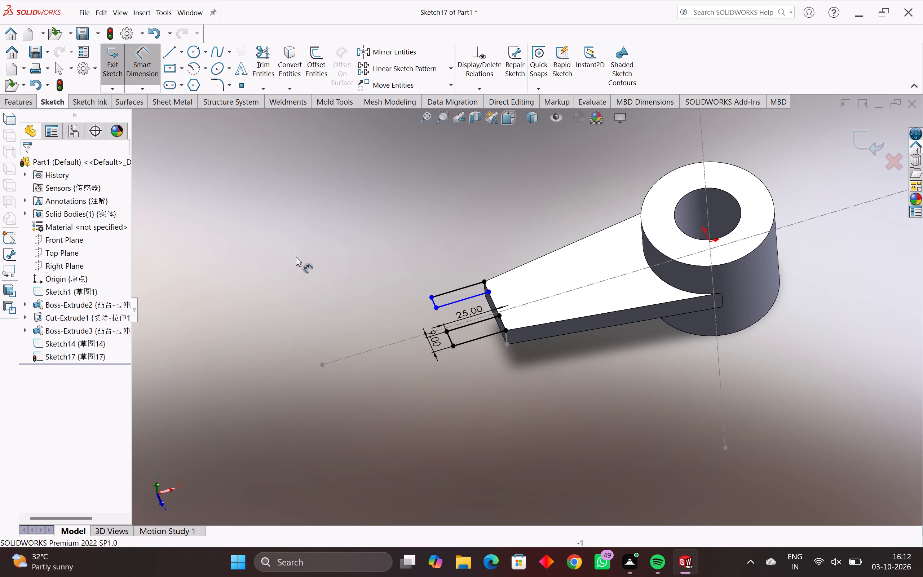
{"action": "left_click", "coordinate": [432, 301]}
{"action": "left_click", "coordinate": [406, 306]}
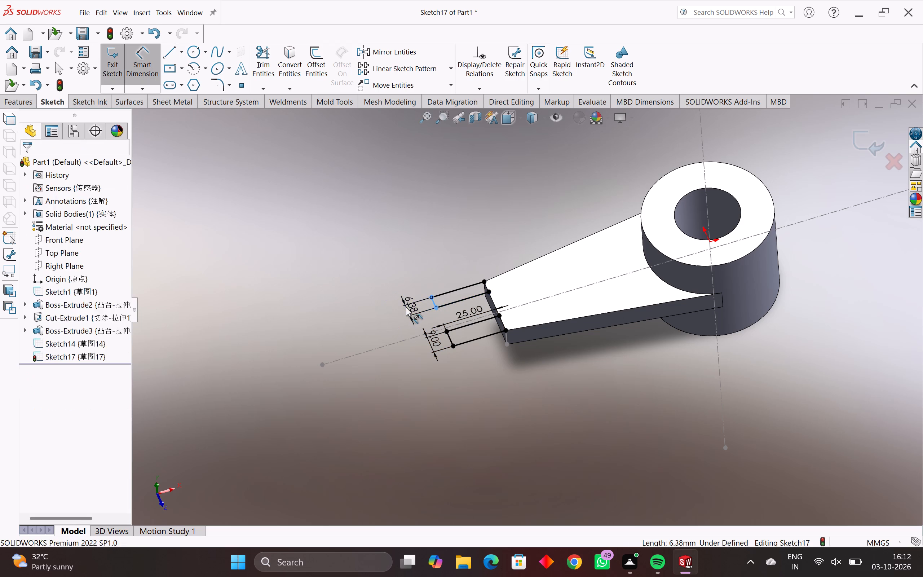
{"action": "key", "text": "9"}
{"action": "key", "text": "Return"}
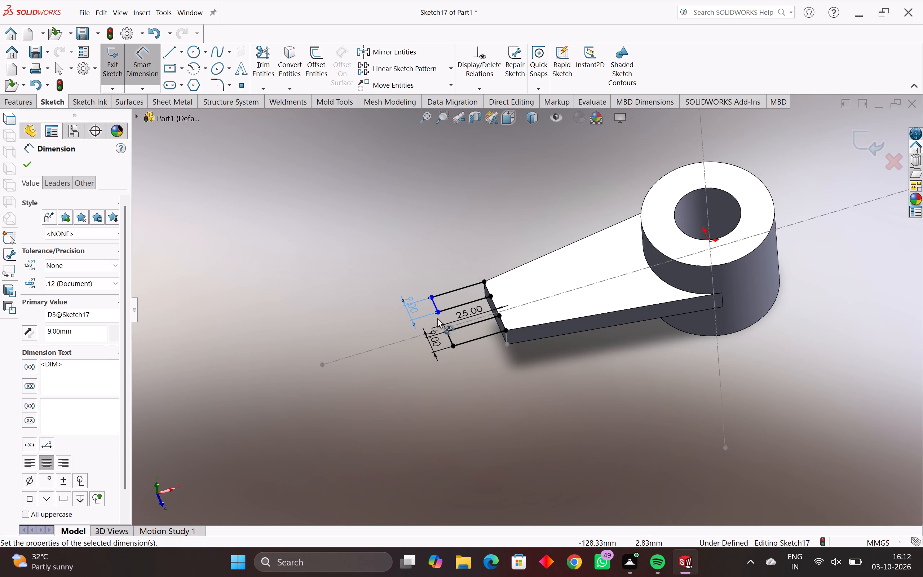
{"action": "key", "text": "Escape"}
{"action": "key", "text": "Escape"}
{"action": "key", "text": "Escape"}
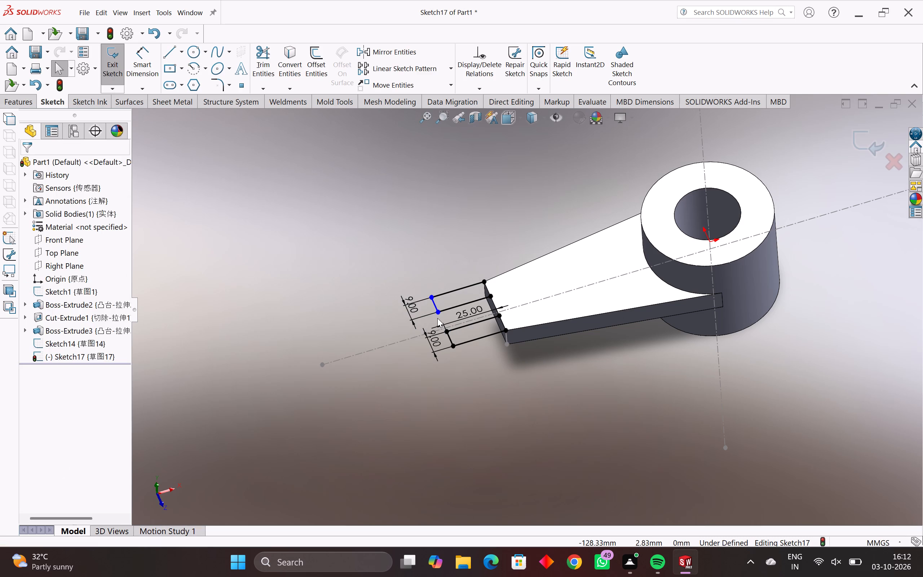
{"action": "key", "text": "Escape"}
{"action": "key", "text": "Escape"}
Examine both lug profiles and the arm's end face from several angles.
{"action": "middle_click_drag", "start_coordinate": [513, 300], "coordinate": [568, 362]}
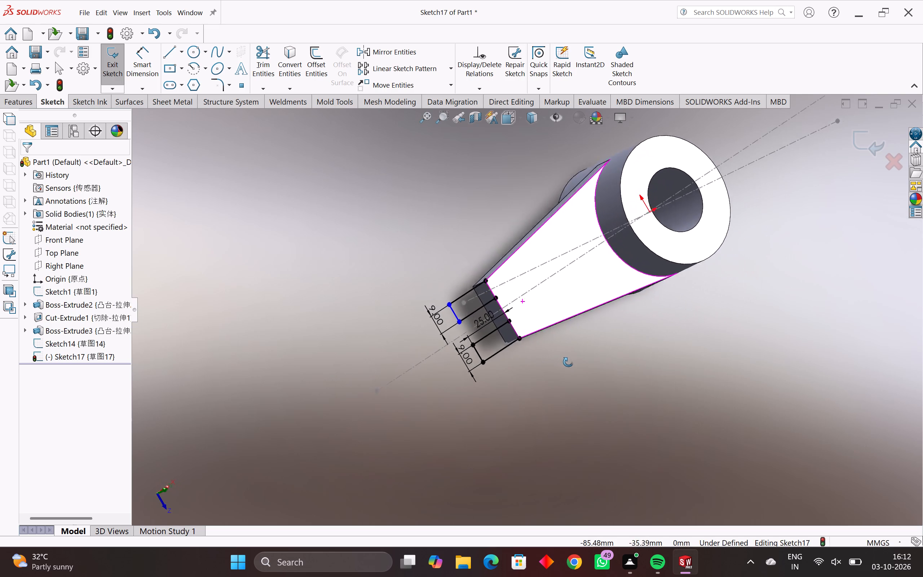
{"action": "middle_click_drag", "start_coordinate": [568, 362], "coordinate": [494, 333]}
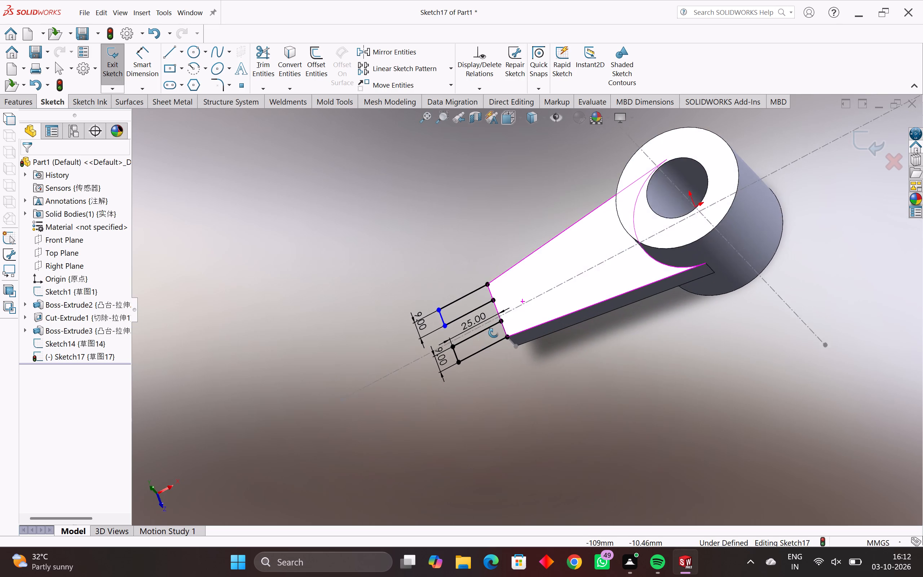
{"action": "middle_click_drag", "start_coordinate": [494, 333], "coordinate": [503, 297]}
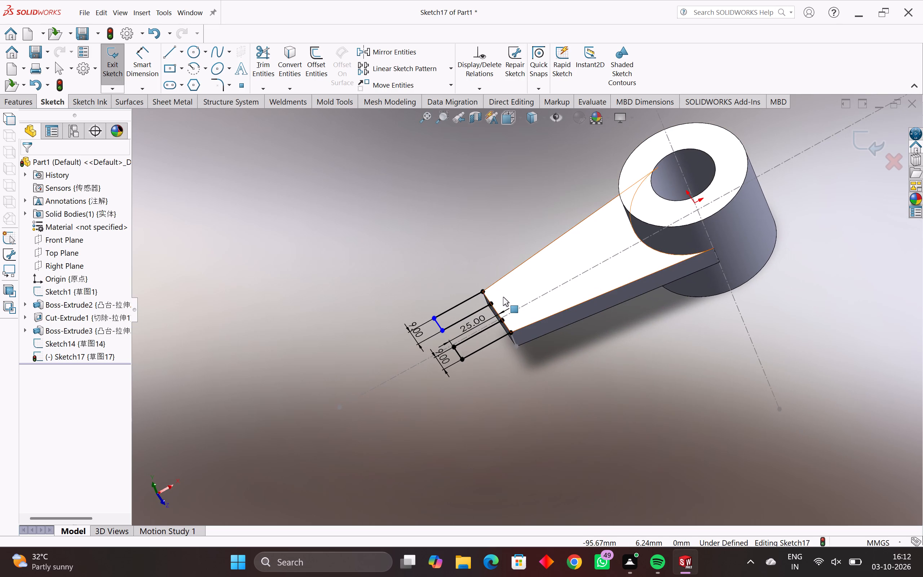
{"action": "middle_click_drag", "start_coordinate": [503, 297], "coordinate": [499, 301]}
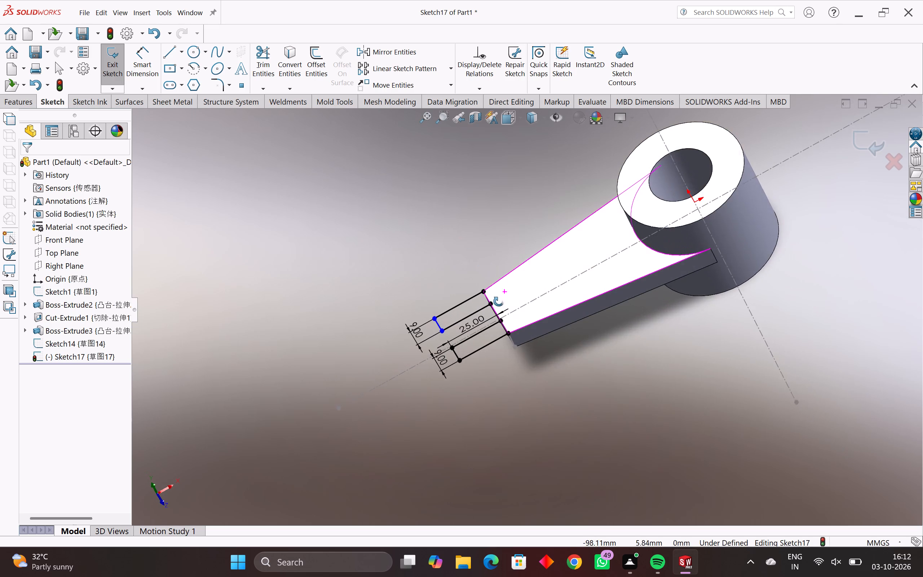
{"action": "middle_click_drag", "start_coordinate": [499, 301], "coordinate": [449, 240]}
{"action": "middle_click_drag", "start_coordinate": [526, 373], "coordinate": [569, 368]}
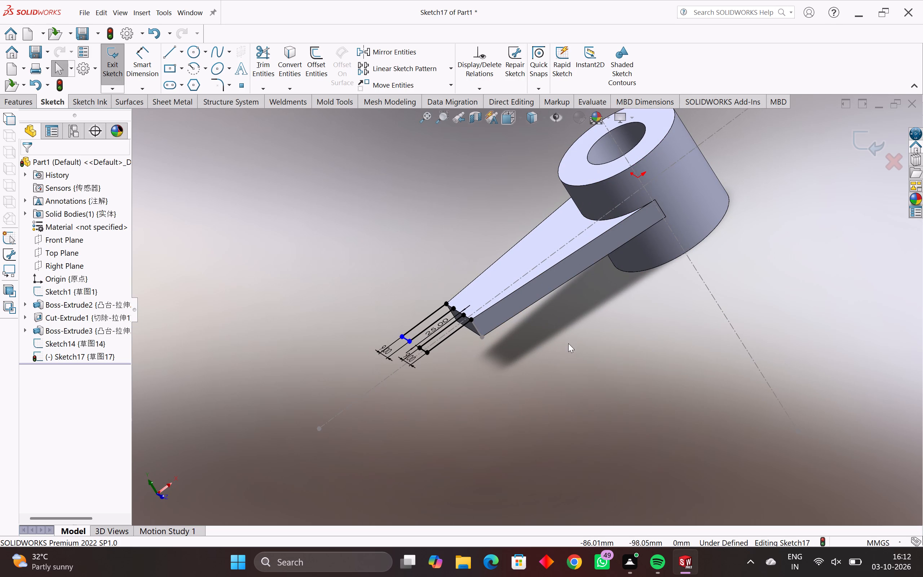
{"action": "middle_click_drag", "start_coordinate": [568, 343], "coordinate": [595, 334]}
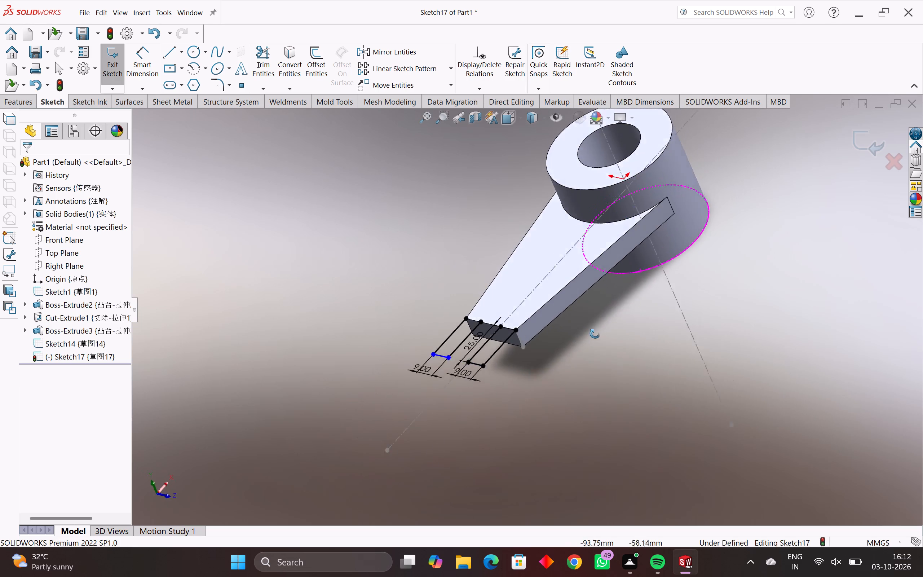
{"action": "middle_click_drag", "start_coordinate": [595, 334], "coordinate": [582, 325]}
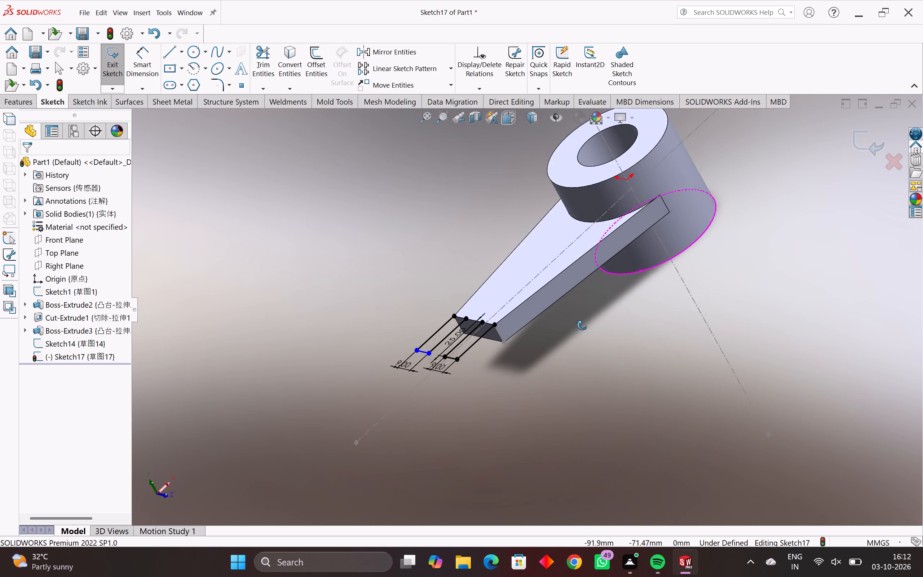
{"action": "middle_click_drag", "start_coordinate": [582, 325], "coordinate": [566, 330]}
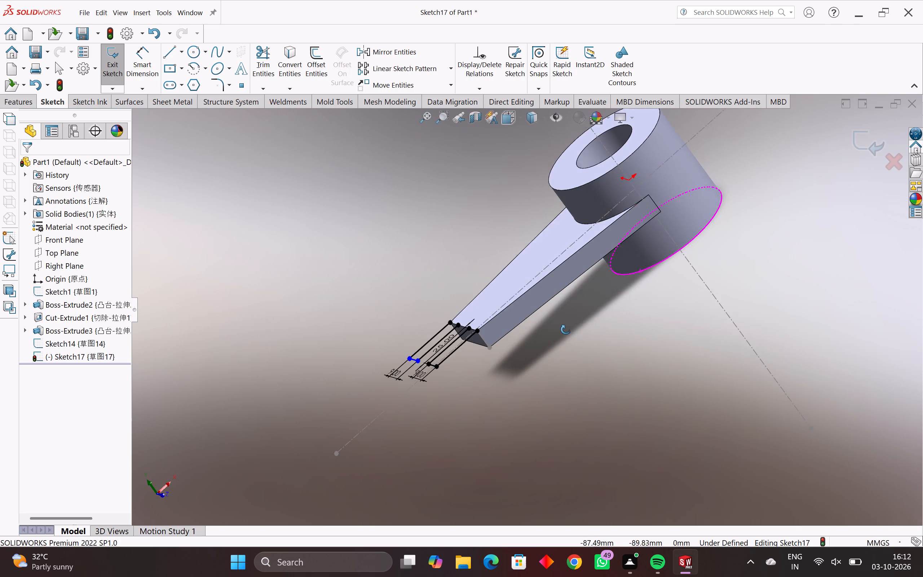
{"action": "middle_click_drag", "start_coordinate": [566, 330], "coordinate": [557, 326]}
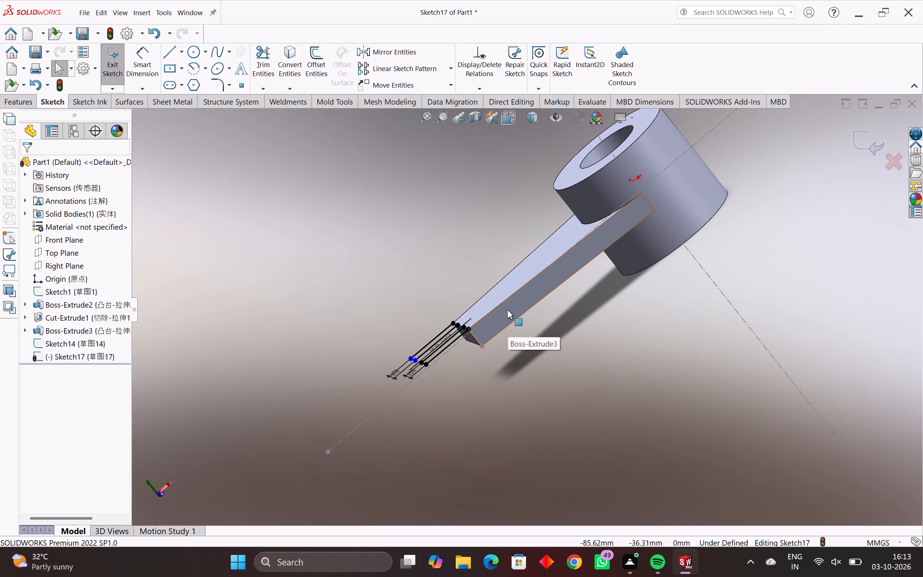
{"action": "middle_click_drag", "start_coordinate": [467, 387], "coordinate": [451, 363]}
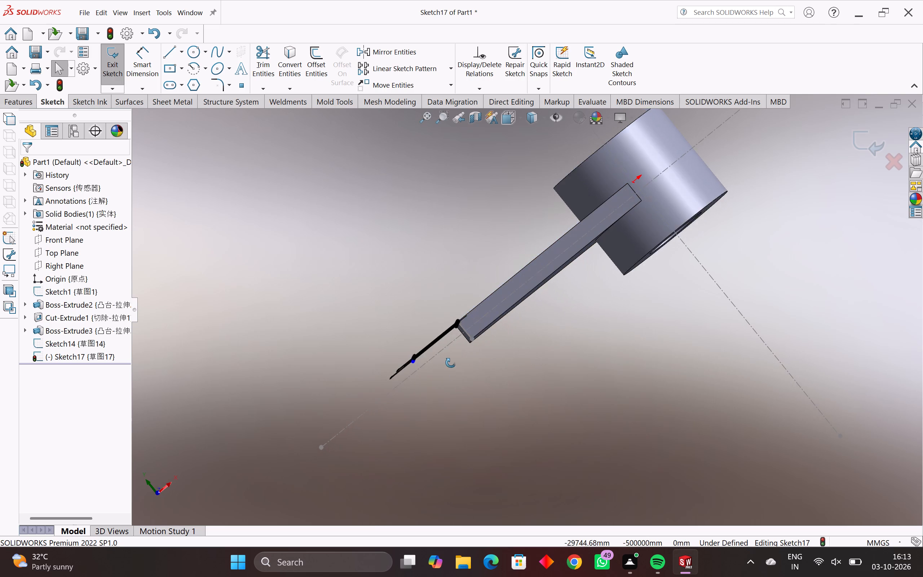
{"action": "middle_click_drag", "start_coordinate": [451, 363], "coordinate": [468, 374]}
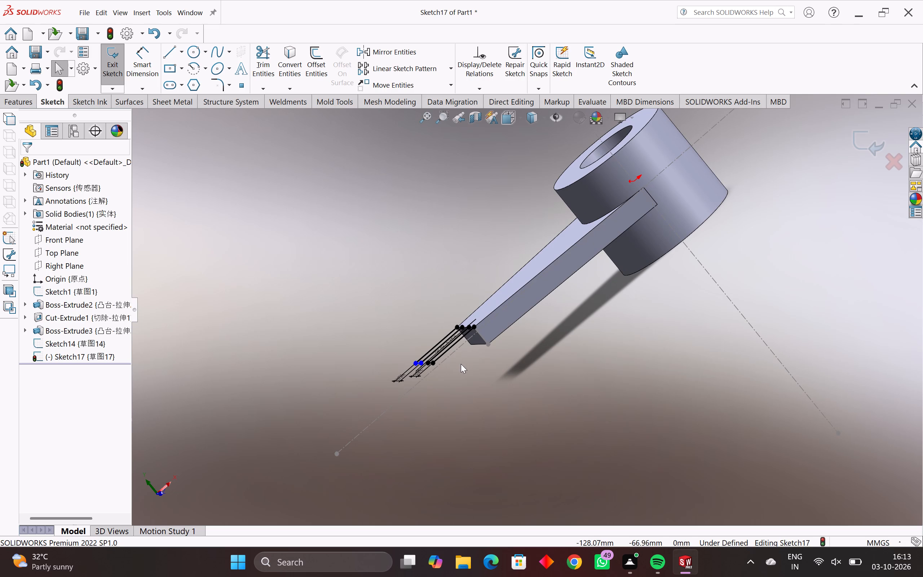
{"action": "middle_click_drag", "start_coordinate": [461, 364], "coordinate": [470, 390]}
{"action": "scroll", "coordinate": [503, 333], "scroll_direction": "down", "scroll_amount": 1}
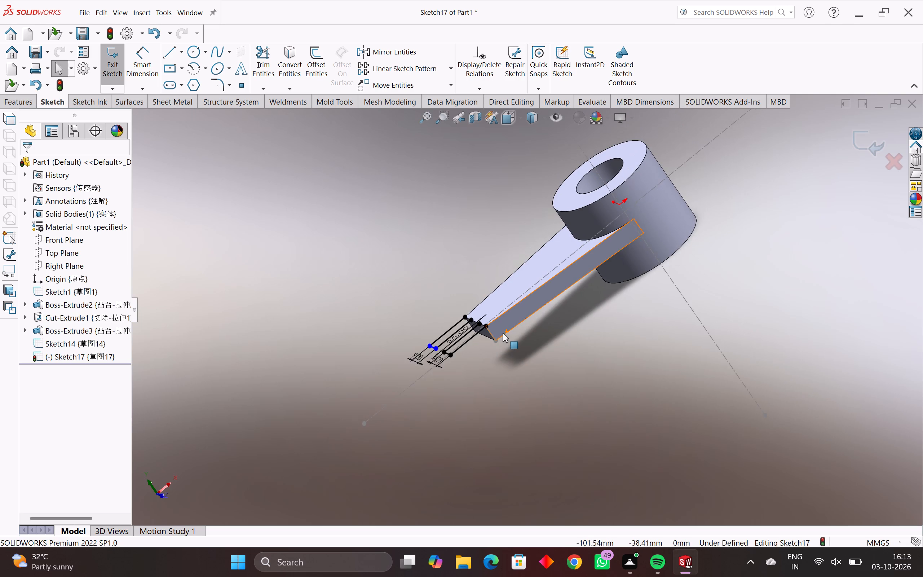
{"action": "scroll", "coordinate": [503, 333], "scroll_direction": "up", "scroll_amount": 2}
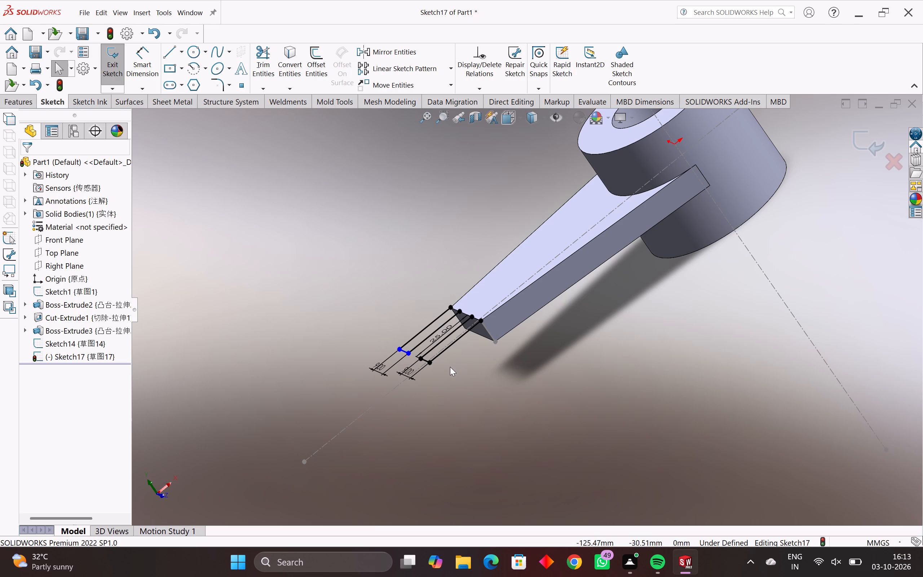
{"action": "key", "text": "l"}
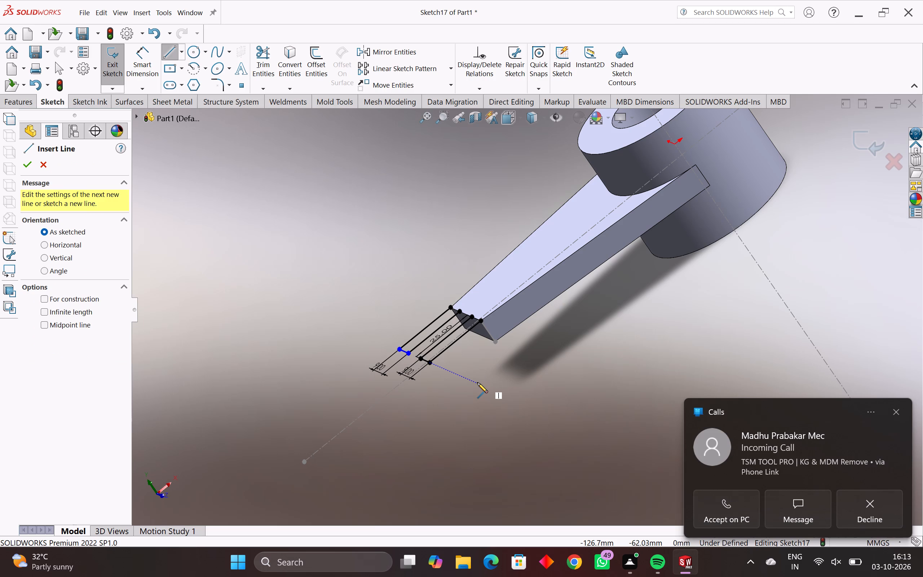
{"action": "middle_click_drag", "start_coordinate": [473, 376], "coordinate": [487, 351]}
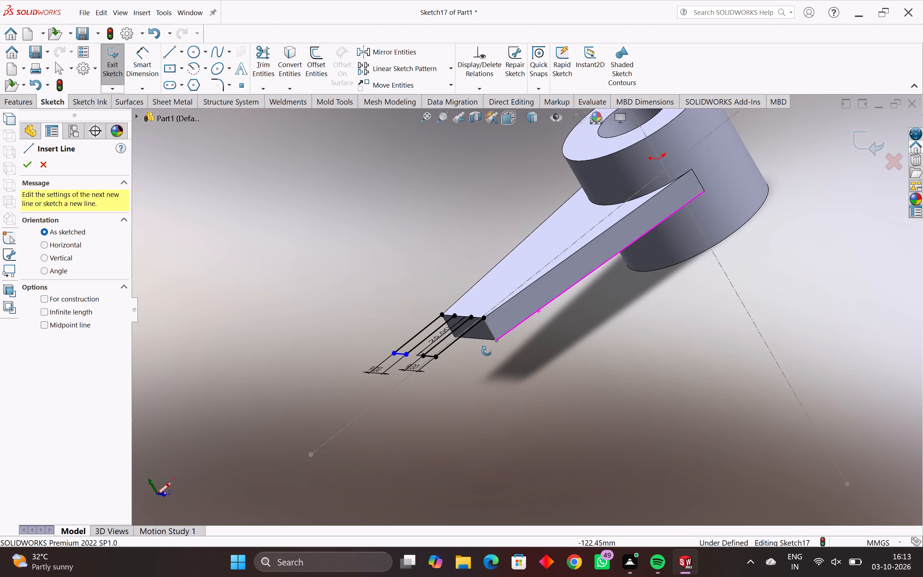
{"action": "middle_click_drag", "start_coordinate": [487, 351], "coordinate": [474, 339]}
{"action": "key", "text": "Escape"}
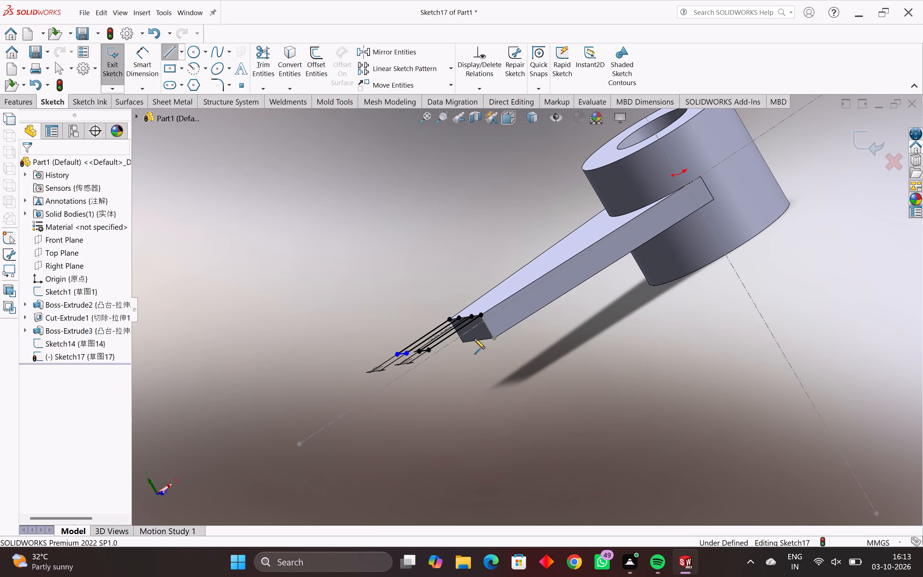
Leave the Line tool and inspect how the two open lug profiles meet the top edge of the arm's end face.
{"action": "key", "text": "Escape"}
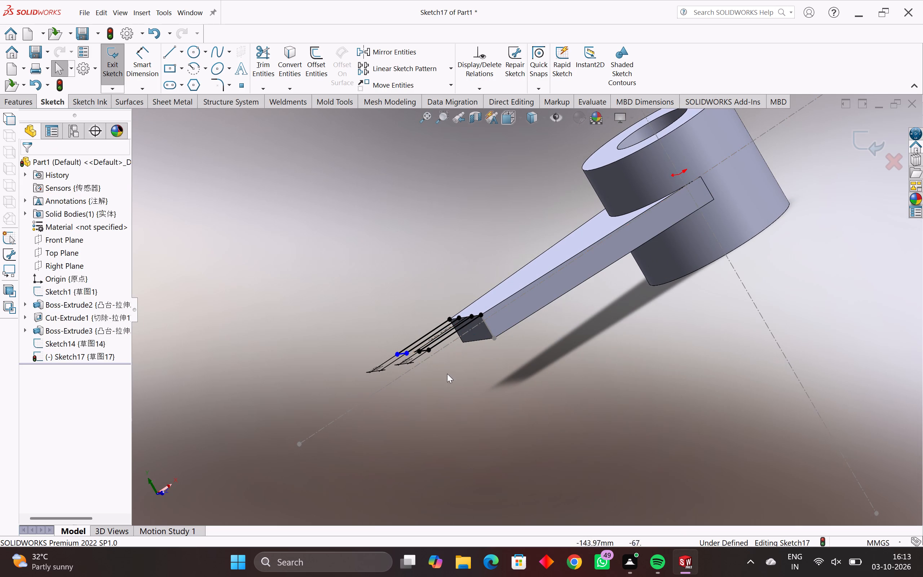
{"action": "middle_click_drag", "start_coordinate": [448, 374], "coordinate": [504, 304]}
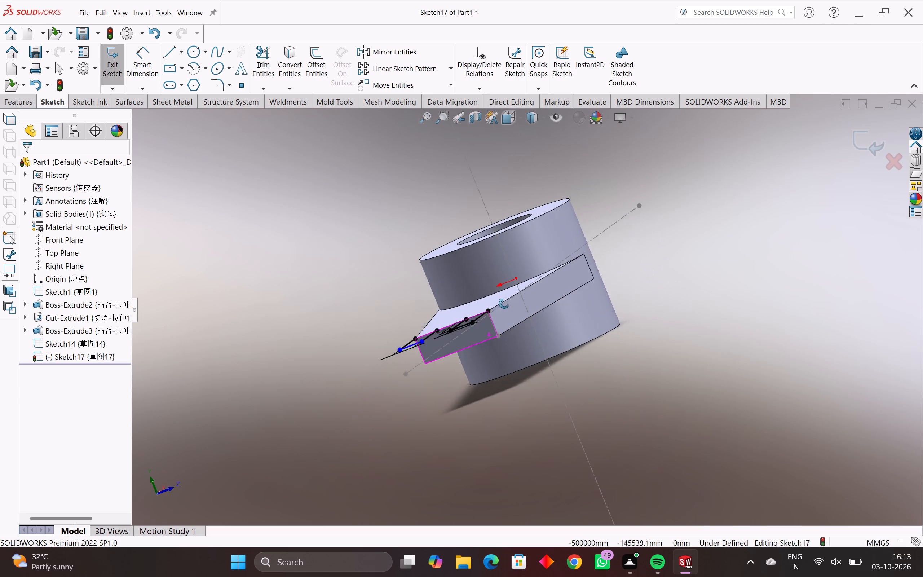
{"action": "middle_click_drag", "start_coordinate": [504, 304], "coordinate": [476, 359]}
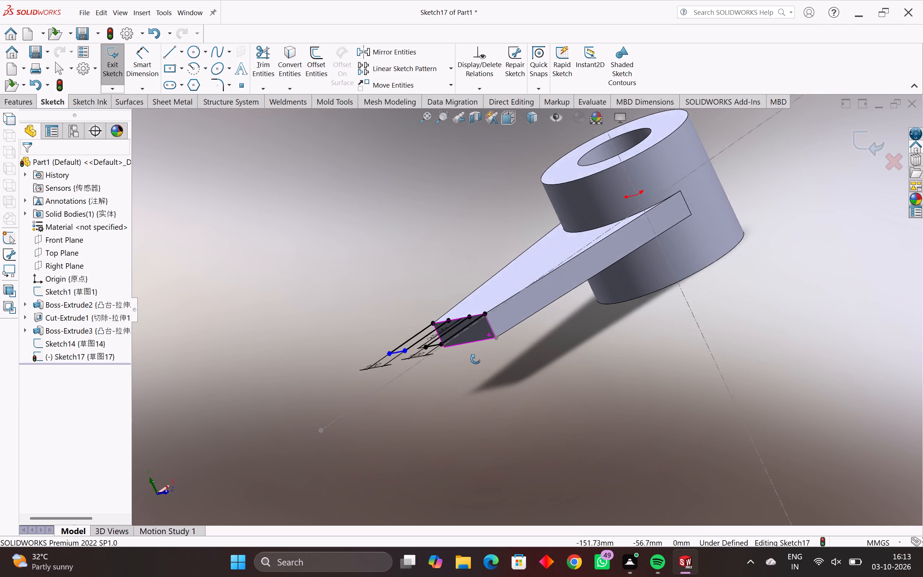
{"action": "middle_click_drag", "start_coordinate": [476, 359], "coordinate": [478, 358]}
{"action": "middle_click_drag", "start_coordinate": [428, 361], "coordinate": [472, 334]}
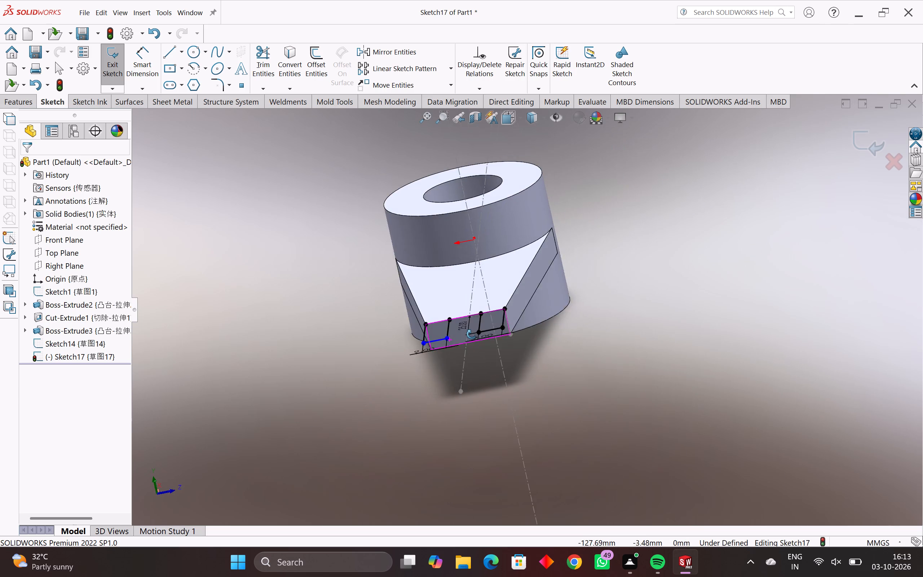
{"action": "middle_click_drag", "start_coordinate": [472, 334], "coordinate": [382, 362]}
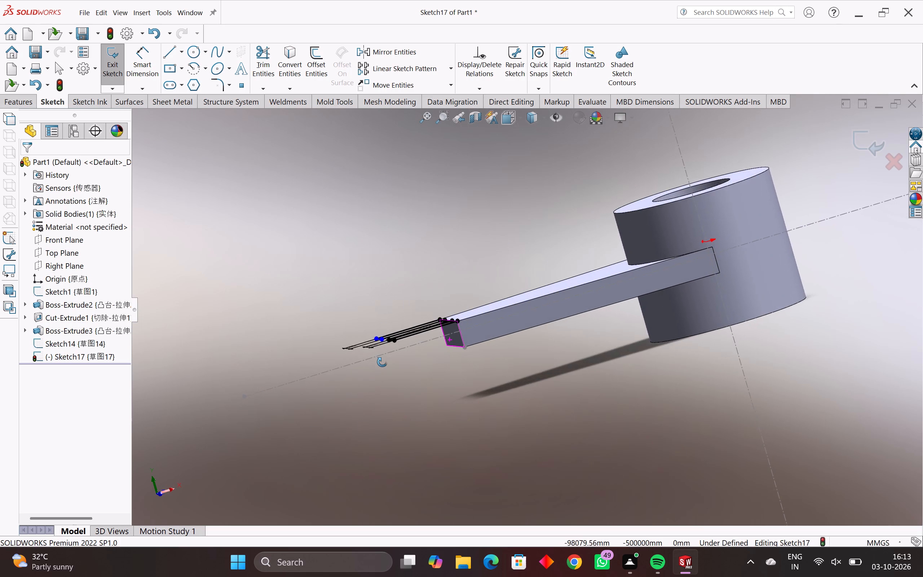
{"action": "middle_click_drag", "start_coordinate": [382, 362], "coordinate": [385, 373]}
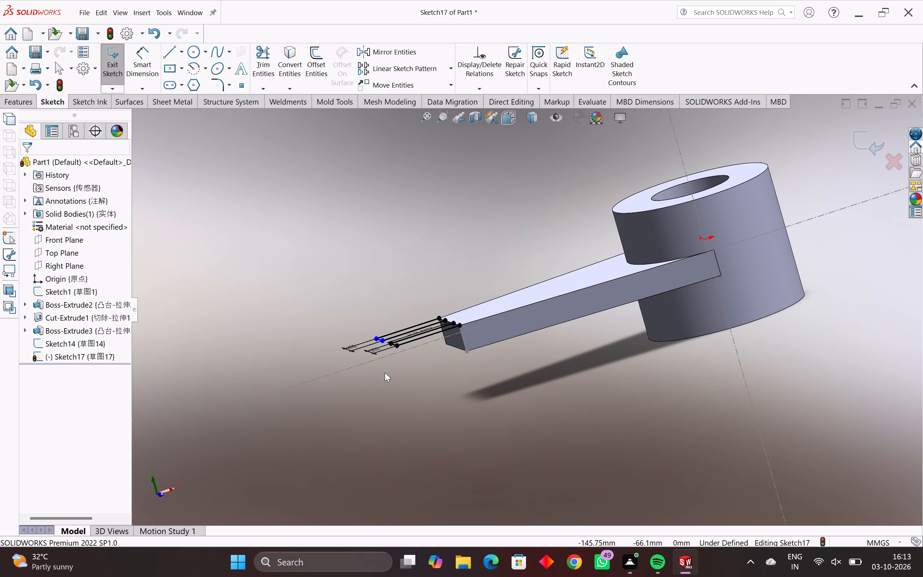
{"action": "middle_click_drag", "start_coordinate": [393, 365], "coordinate": [458, 370]}
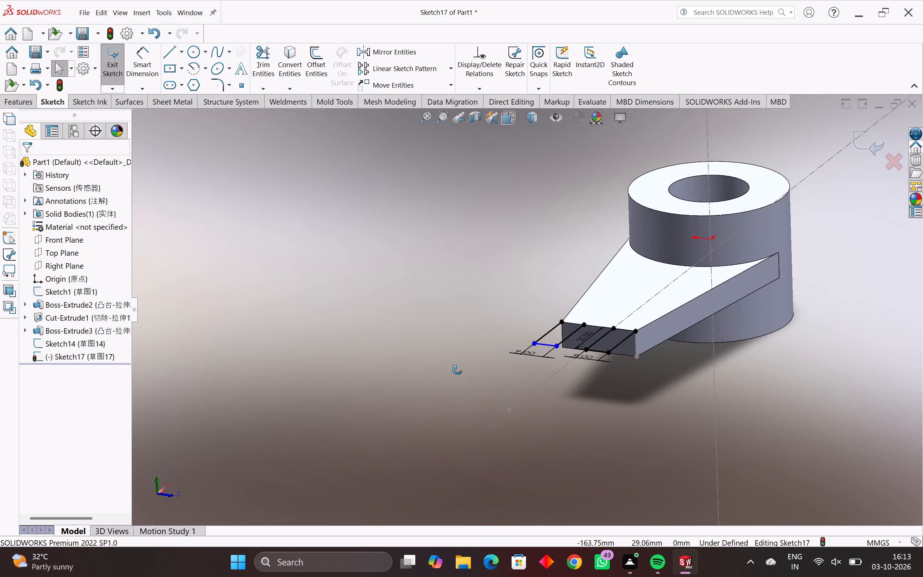
{"action": "middle_click_drag", "start_coordinate": [458, 370], "coordinate": [390, 356]}
{"action": "middle_click_drag", "start_coordinate": [388, 354], "coordinate": [431, 367]}
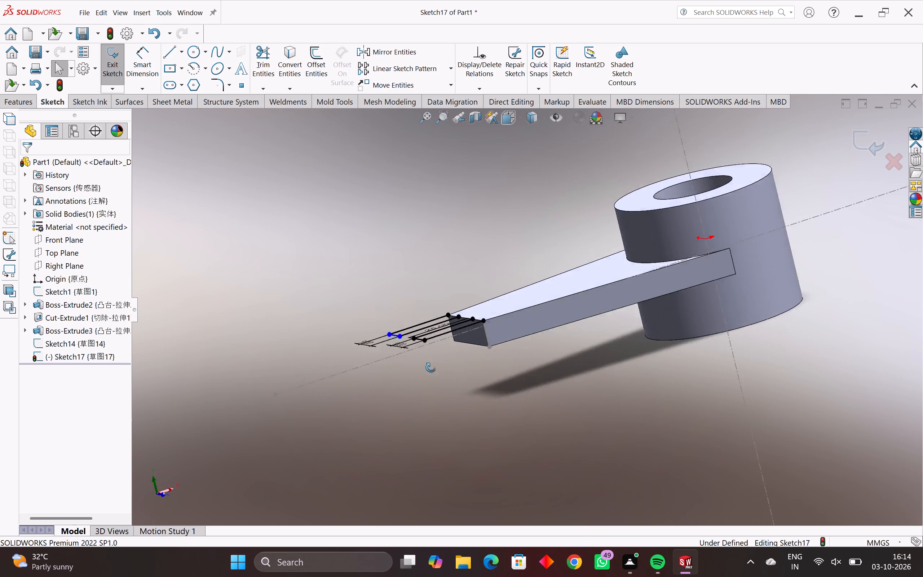
{"action": "middle_click_drag", "start_coordinate": [431, 367], "coordinate": [418, 377]}
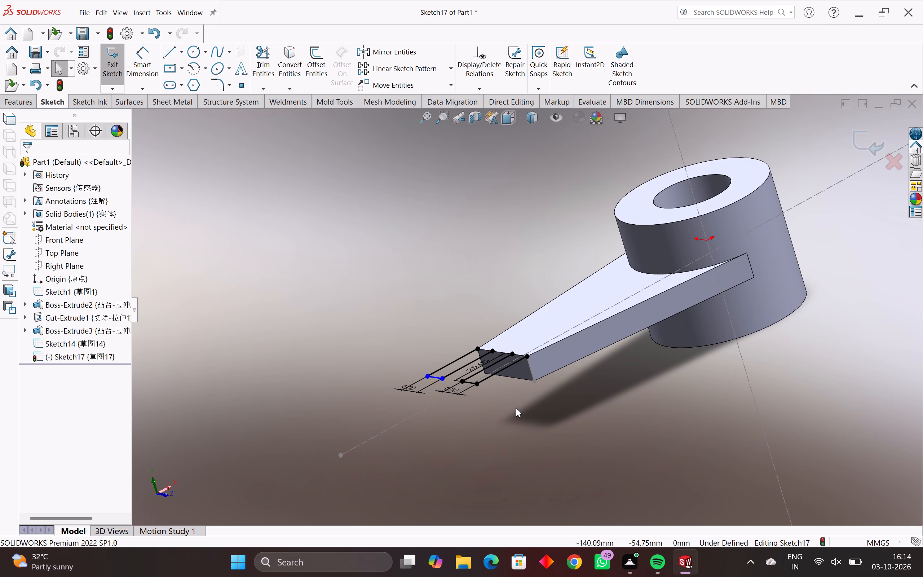
{"action": "middle_click_drag", "start_coordinate": [515, 406], "coordinate": [508, 376]}
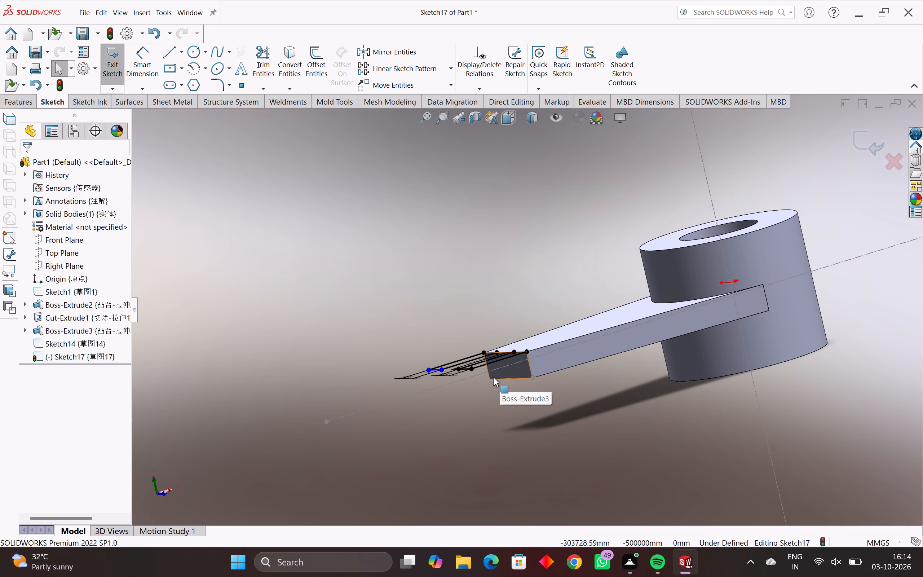
{"action": "middle_click_drag", "start_coordinate": [499, 391], "coordinate": [530, 397]}
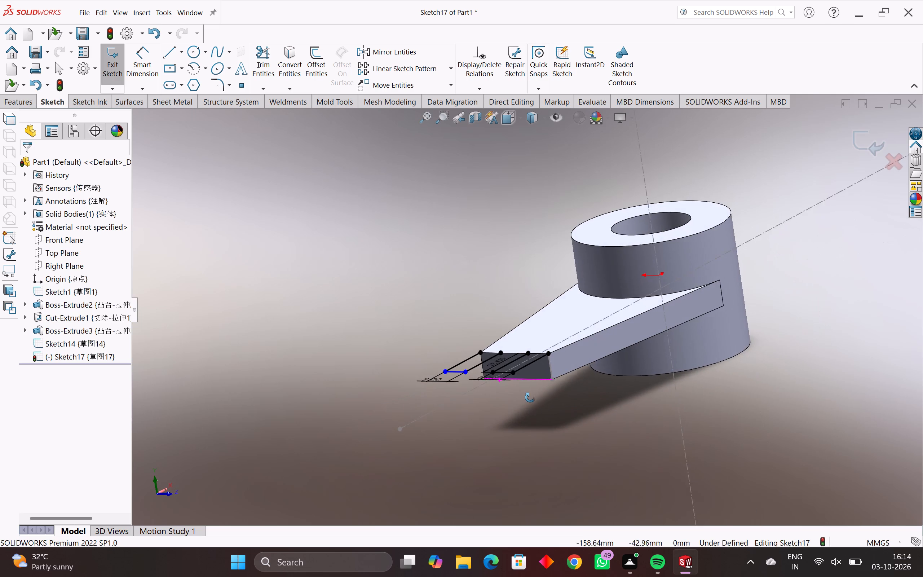
{"action": "middle_click_drag", "start_coordinate": [530, 397], "coordinate": [522, 397]}
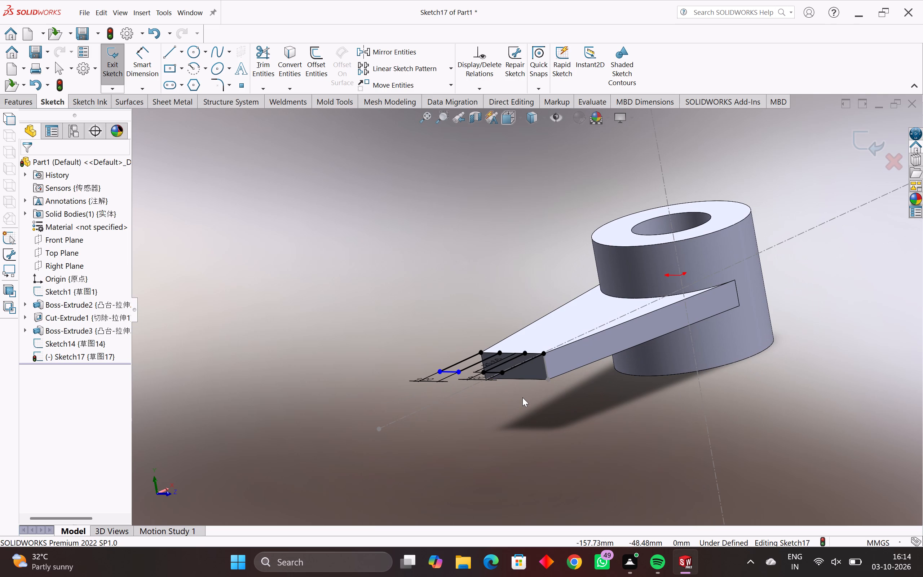
{"action": "middle_click_drag", "start_coordinate": [522, 397], "coordinate": [573, 402]}
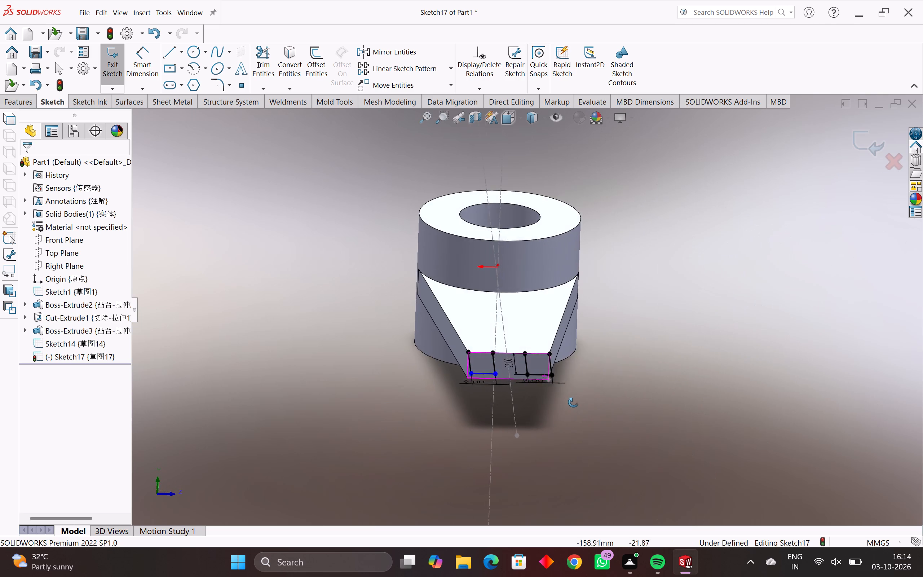
{"action": "middle_click_drag", "start_coordinate": [573, 402], "coordinate": [504, 405]}
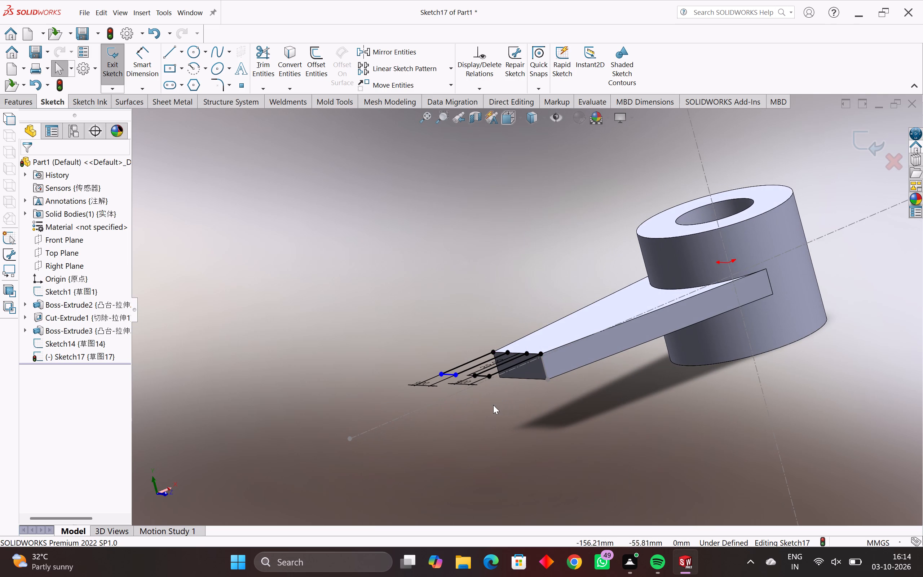
{"action": "middle_click_drag", "start_coordinate": [493, 405], "coordinate": [487, 406]}
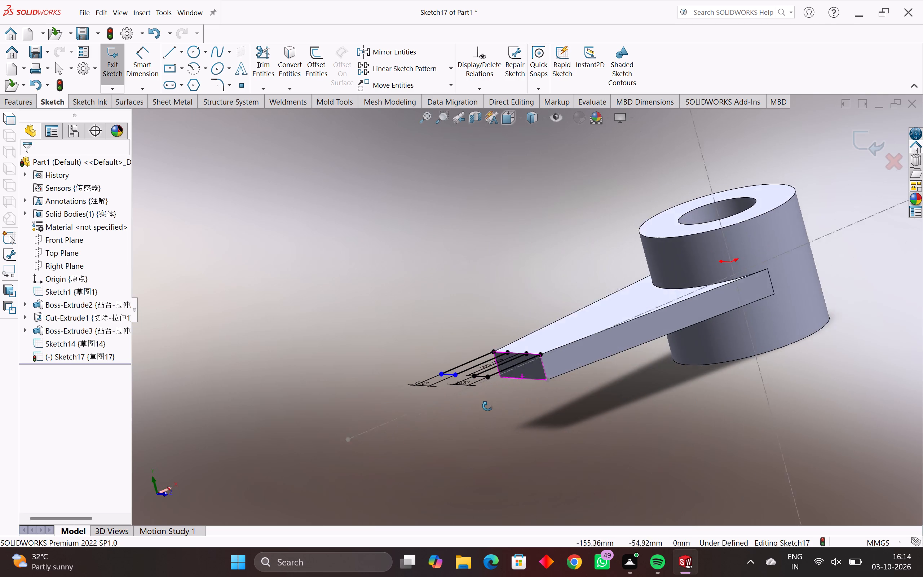
{"action": "middle_click_drag", "start_coordinate": [487, 406], "coordinate": [467, 404]}
{"action": "middle_click_drag", "start_coordinate": [467, 404], "coordinate": [496, 428]}
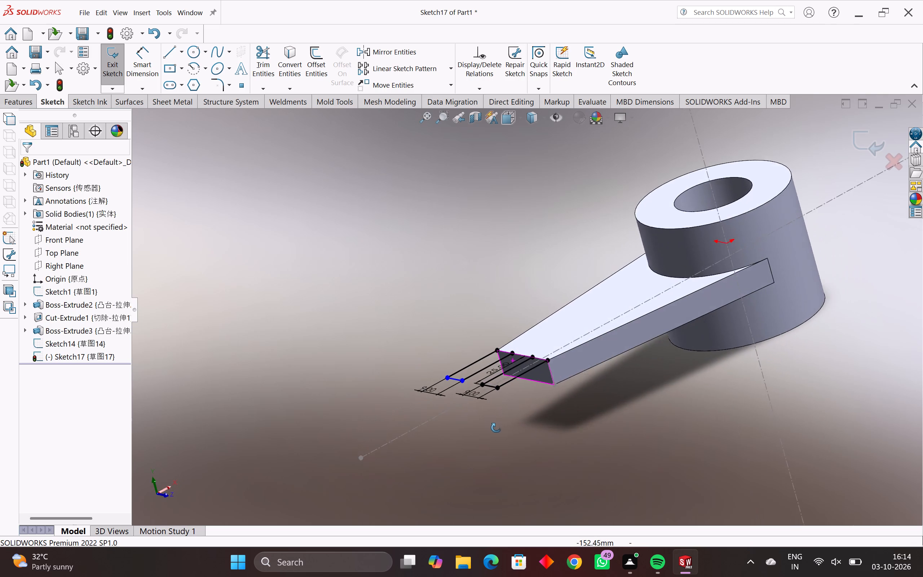
{"action": "middle_click_drag", "start_coordinate": [496, 428], "coordinate": [549, 450]}
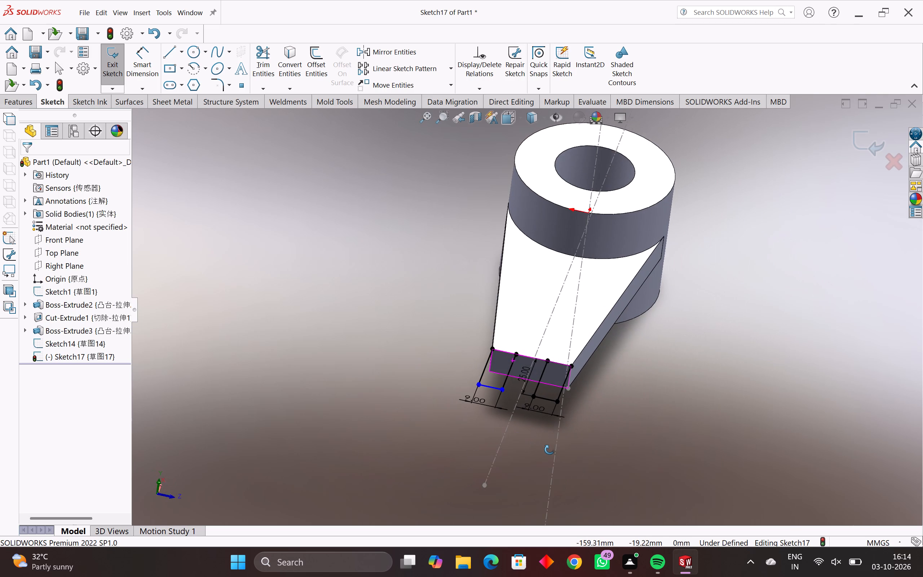
{"action": "middle_click_drag", "start_coordinate": [549, 450], "coordinate": [481, 428]}
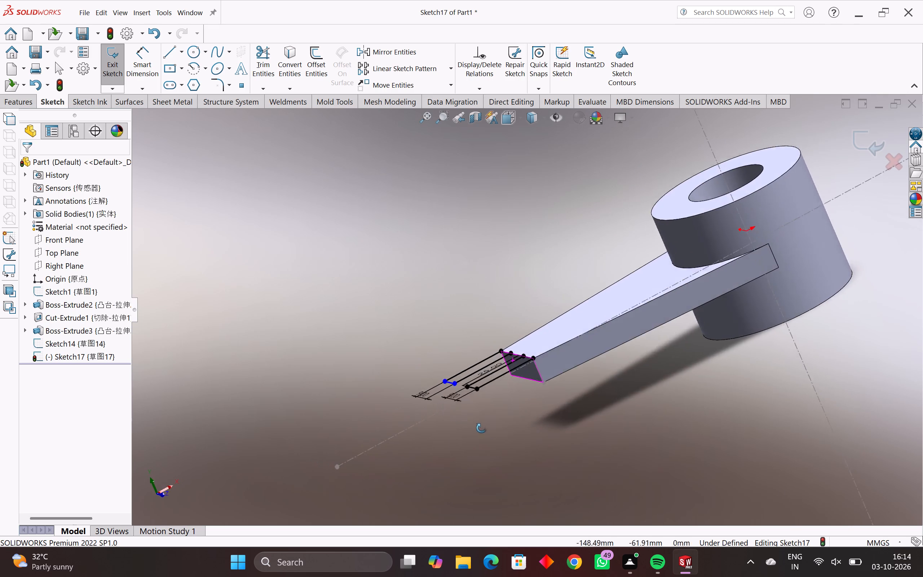
{"action": "middle_click_drag", "start_coordinate": [481, 428], "coordinate": [512, 442]}
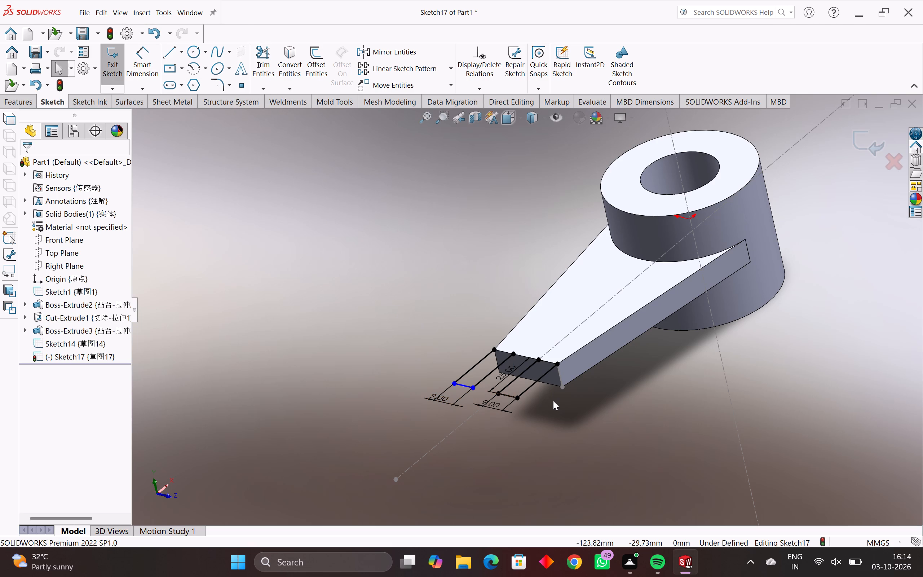
Inspect the lug profiles and their dimensions close up, in line with the arm's top face and the bored cylinder.
{"action": "scroll", "coordinate": [553, 401], "scroll_direction": "up", "scroll_amount": 1}
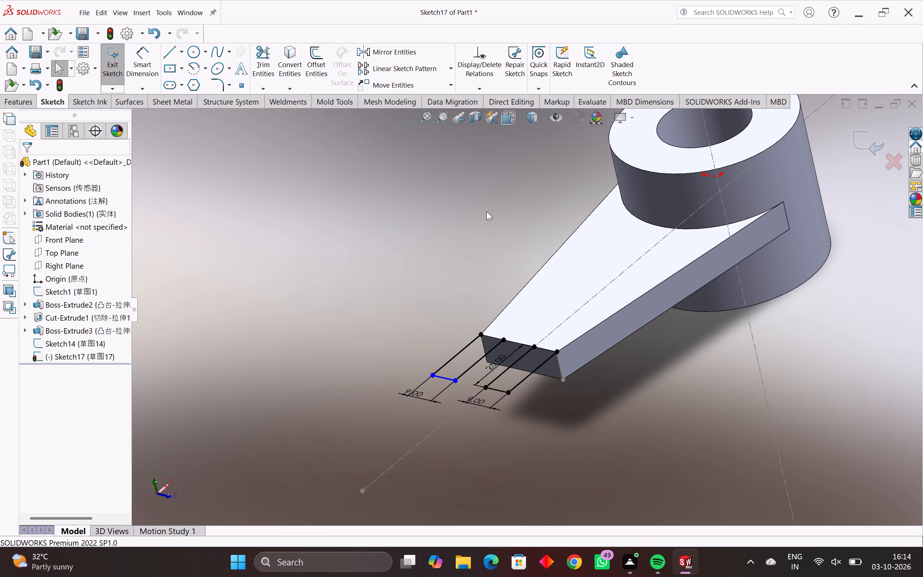
{"action": "middle_click_drag", "start_coordinate": [532, 404], "coordinate": [555, 382]}
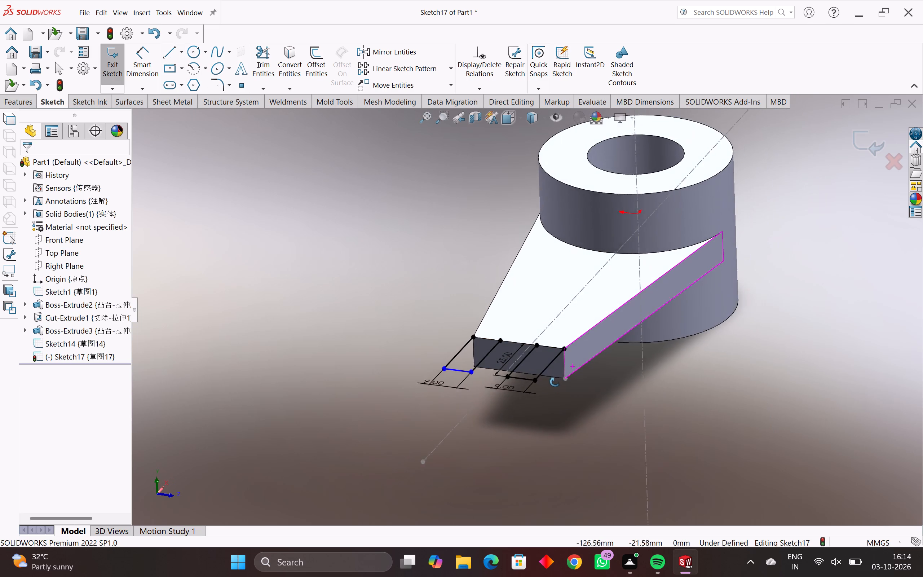
{"action": "middle_click_drag", "start_coordinate": [555, 382], "coordinate": [529, 393]}
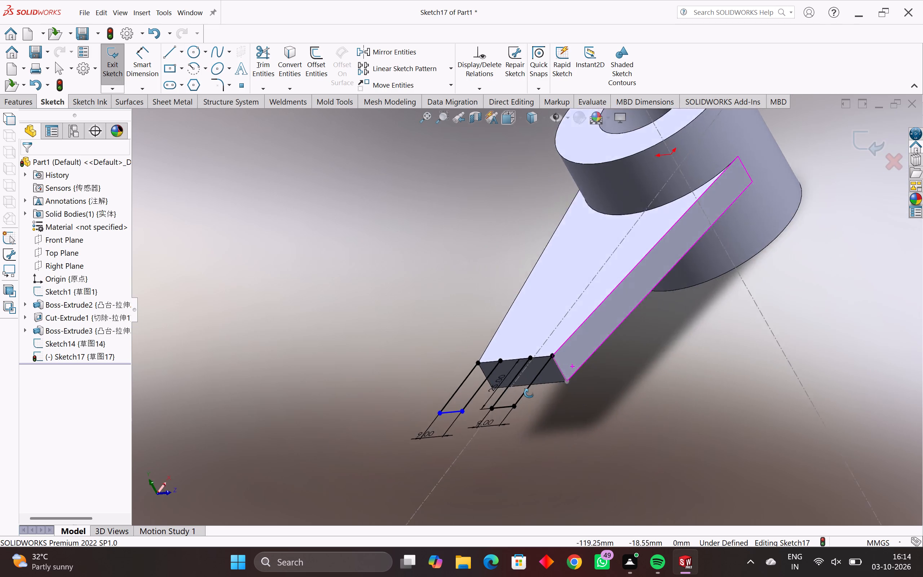
{"action": "middle_click_drag", "start_coordinate": [529, 393], "coordinate": [516, 454]}
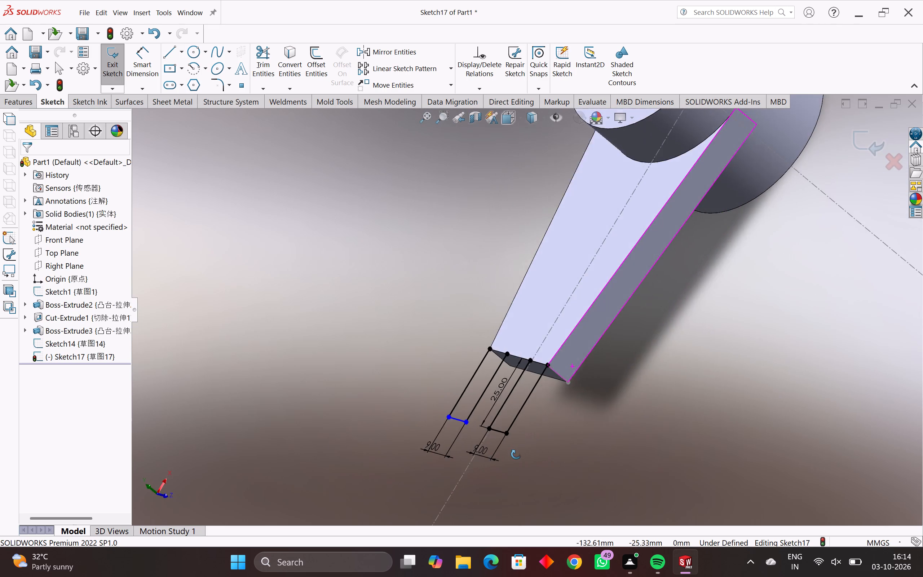
{"action": "middle_click_drag", "start_coordinate": [516, 454], "coordinate": [519, 407]}
{"action": "middle_click_drag", "start_coordinate": [773, 164], "coordinate": [776, 179]}
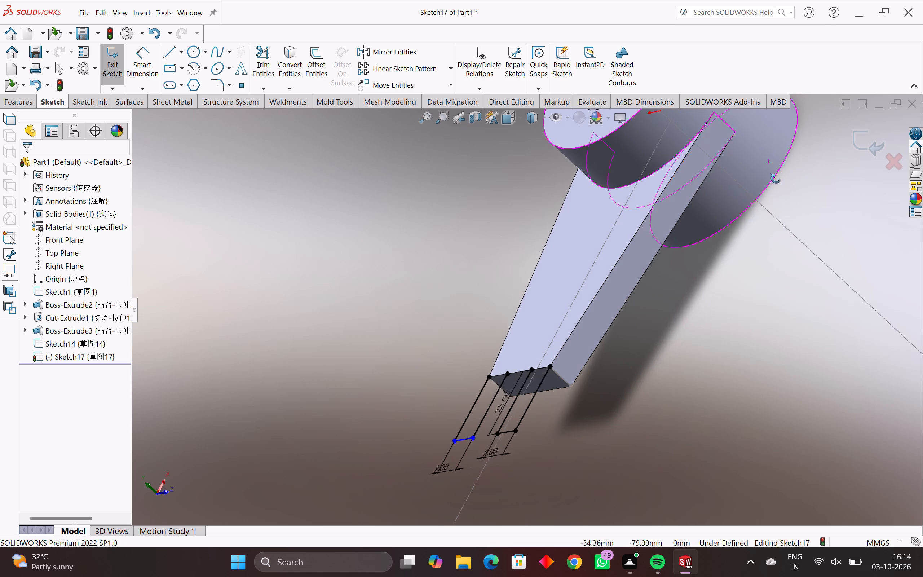
{"action": "middle_click_drag", "start_coordinate": [776, 179], "coordinate": [725, 260]}
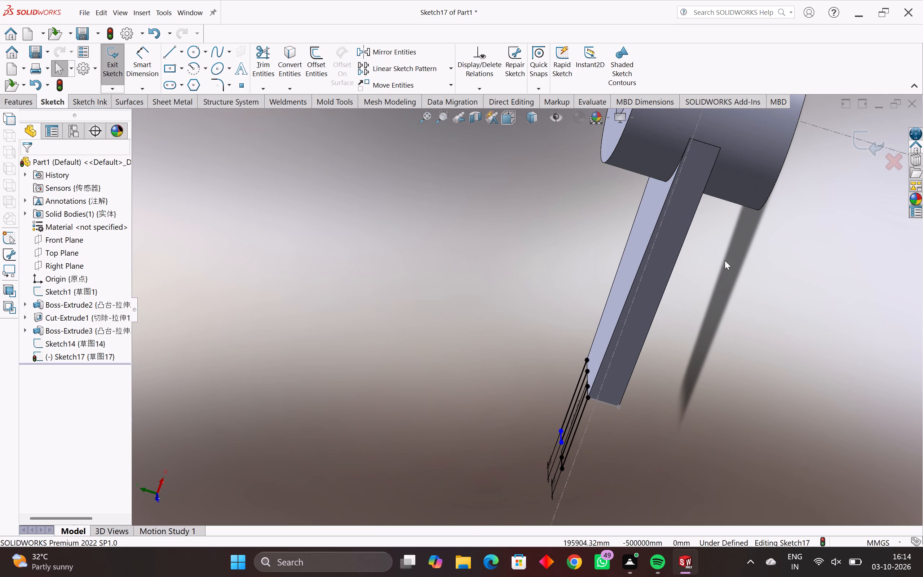
{"action": "key", "text": "Escape"}
{"action": "key", "text": "Escape"}
{"action": "middle_click_drag", "start_coordinate": [599, 472], "coordinate": [659, 470]}
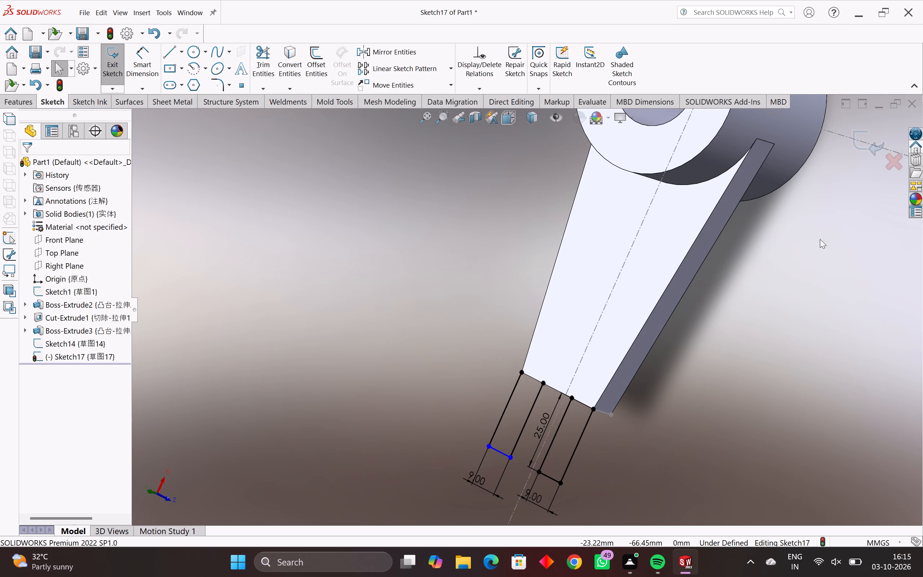
{"action": "scroll", "coordinate": [820, 239], "scroll_direction": "down", "scroll_amount": 3}
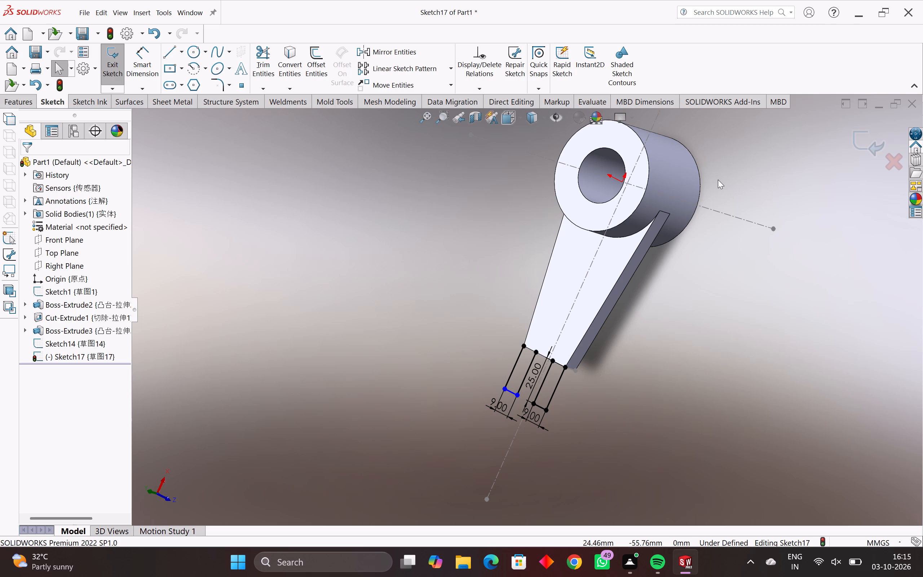
{"action": "scroll", "coordinate": [718, 180], "scroll_direction": "down", "scroll_amount": 1}
{"action": "scroll", "coordinate": [698, 157], "scroll_direction": "up", "scroll_amount": 1}
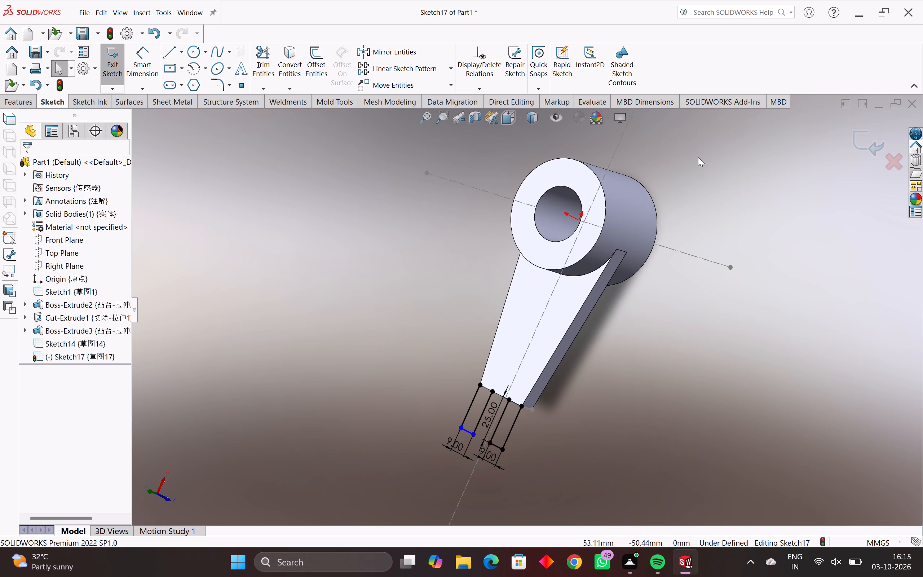
{"action": "scroll", "coordinate": [661, 183], "scroll_direction": "up", "scroll_amount": 2}
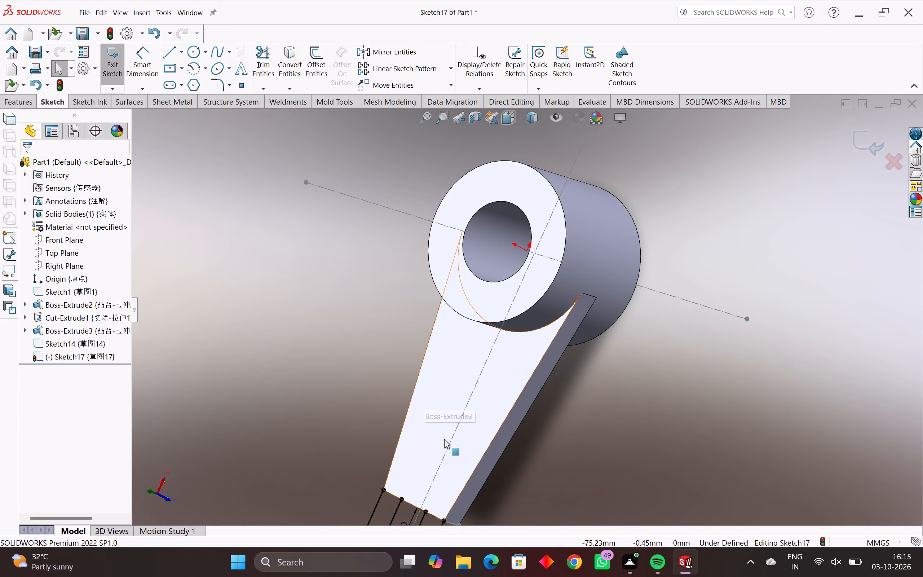
Inspect the arm's side, its underside and the lug profiles from below the part.
{"action": "middle_click_drag", "start_coordinate": [444, 440], "coordinate": [475, 304]}
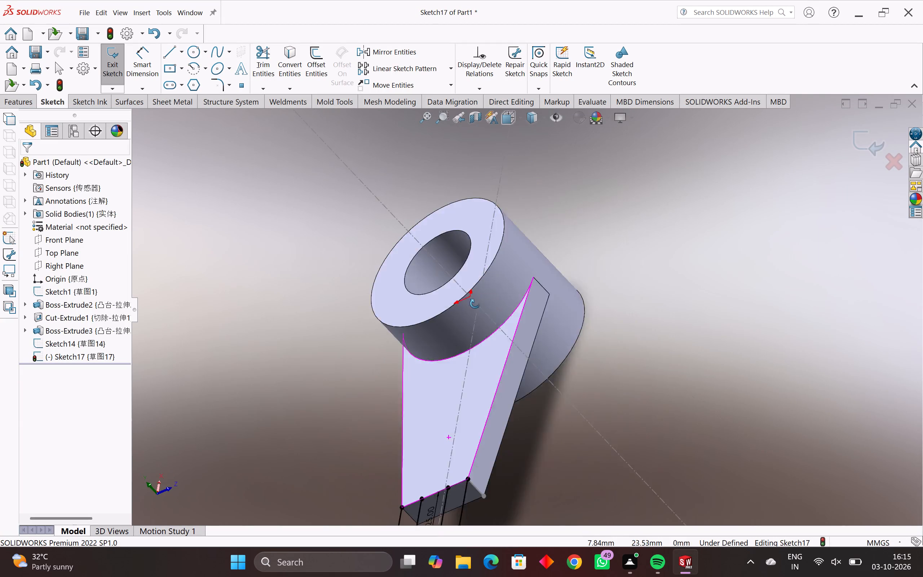
{"action": "middle_click_drag", "start_coordinate": [475, 304], "coordinate": [365, 264]}
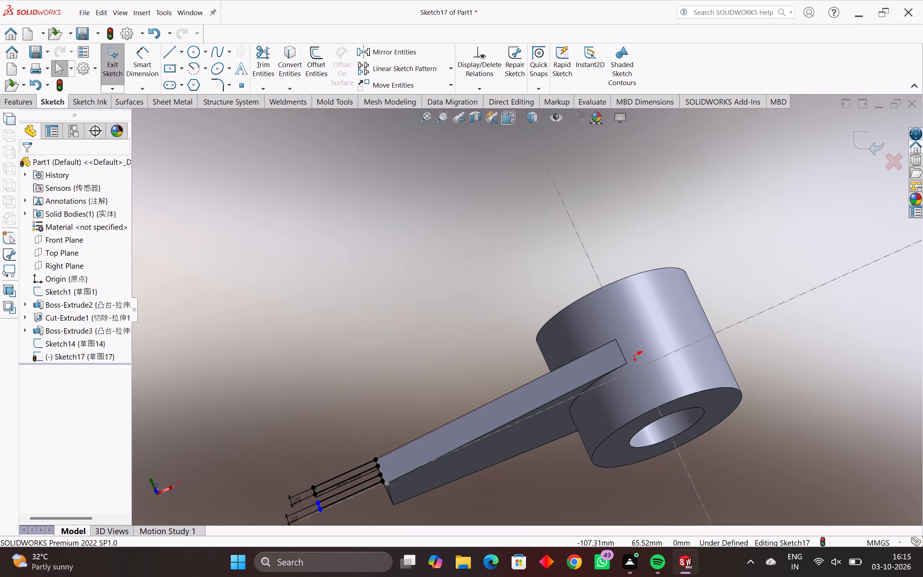
{"action": "left_click_drag", "start_coordinate": [393, 484], "coordinate": [388, 469], "text": "shift"}
{"action": "middle_click_drag", "start_coordinate": [393, 460], "coordinate": [423, 473], "text": "shift"}
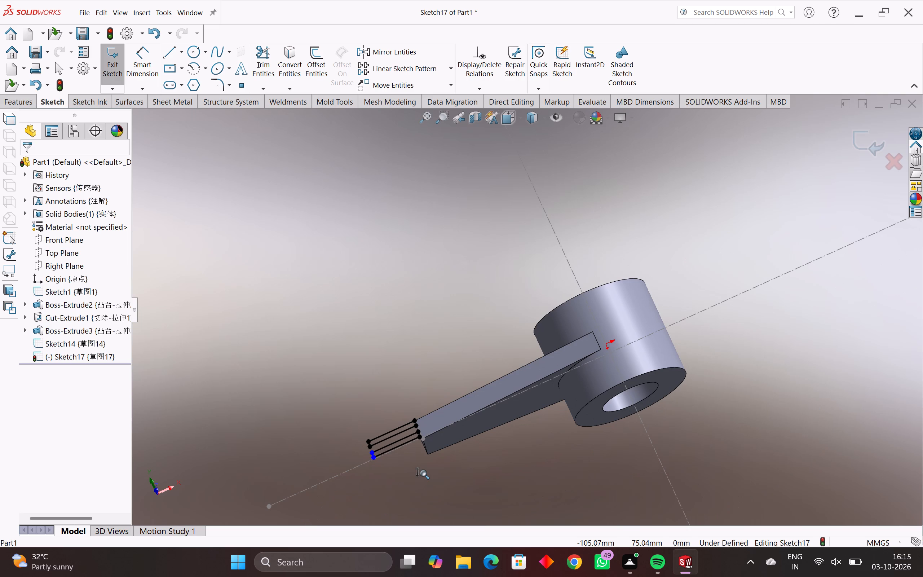
{"action": "middle_click_drag", "start_coordinate": [423, 473], "coordinate": [535, 462], "text": "shift"}
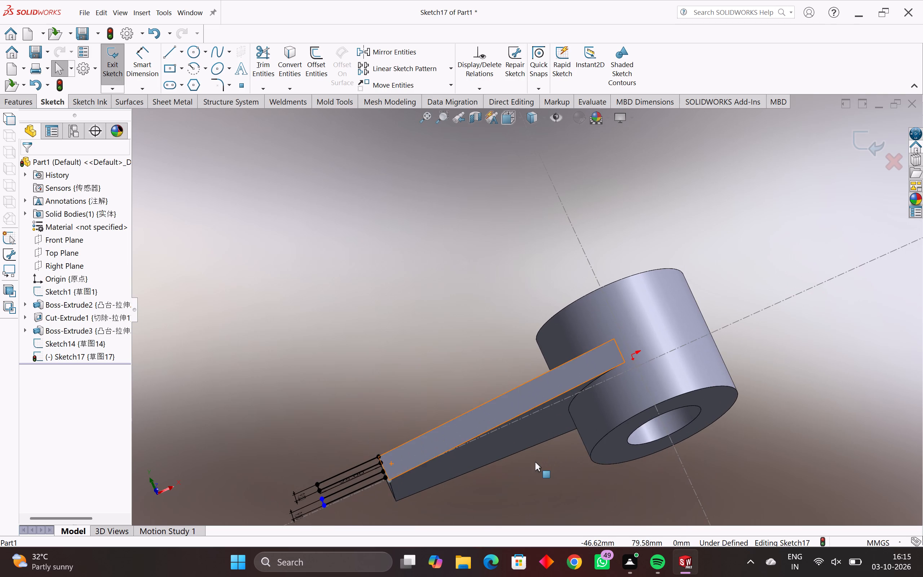
{"action": "left_click_drag", "start_coordinate": [530, 463], "coordinate": [560, 448], "text": "ctrl"}
{"action": "key", "text": "Escape"}
{"action": "key", "text": "Escape"}
Examine the whole part from its side and from the arm's end to check how the lug profiles line up with the arm.
{"action": "scroll", "coordinate": [573, 503], "scroll_direction": "down", "scroll_amount": 3}
{"action": "key", "text": "Left"}
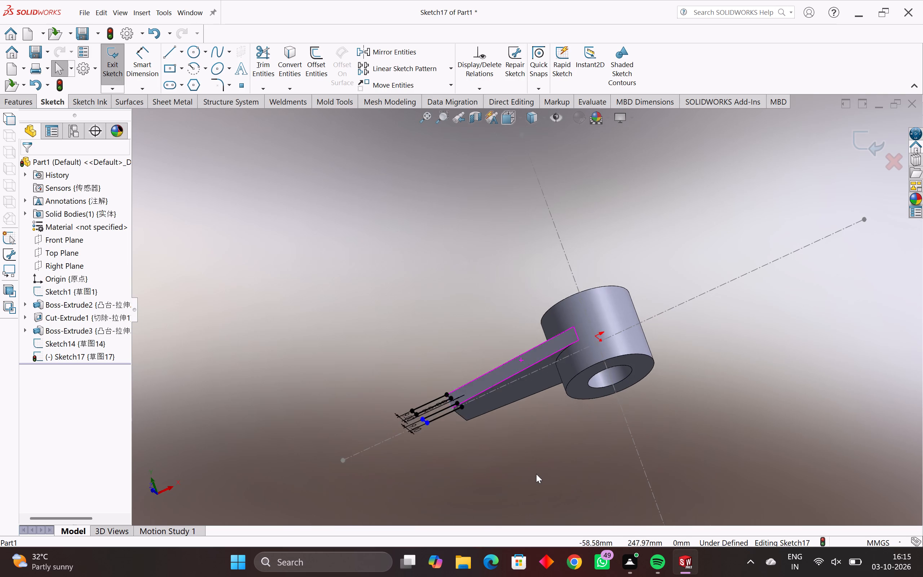
{"action": "key", "text": "Left"}
{"action": "key", "text": "Left"}
{"action": "key", "text": "Right"}
{"action": "key", "text": "Right"}
{"action": "key", "text": "Right"}
{"action": "key", "text": "Right"}
{"action": "key", "text": "Right"}
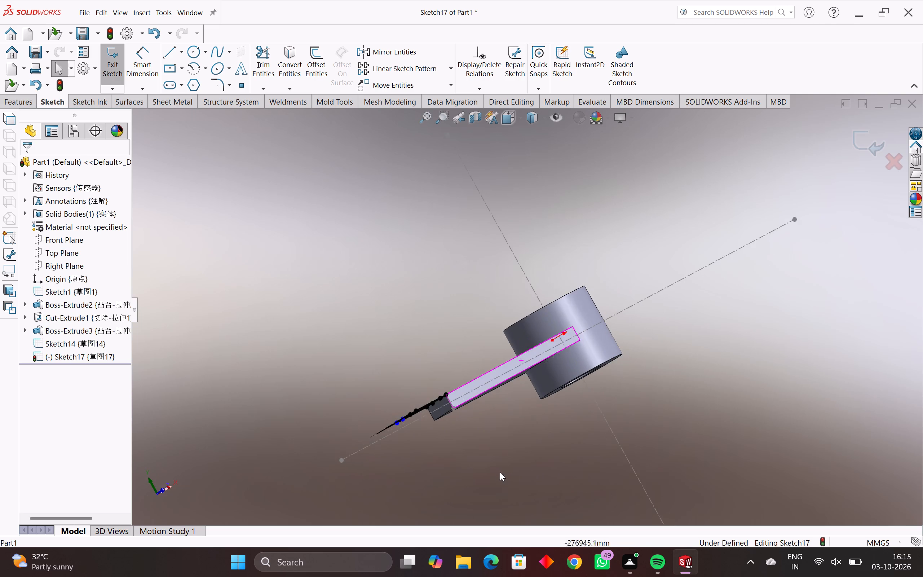
{"action": "key", "text": "Right"}
{"action": "key", "text": "Right"}
{"action": "type", "text": "111111"}
{"action": "key", "text": "Up"}
{"action": "key", "text": "Up"}
{"action": "key", "text": "Up"}
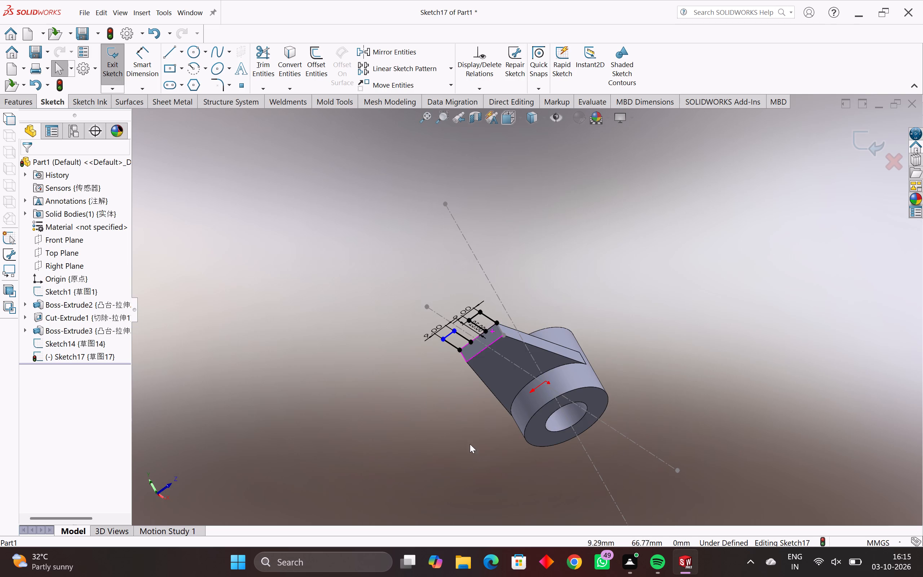
Inspect the two lug profiles against the arm's end face up close, and along the arm's side in line with the sketch plane.
{"action": "scroll", "coordinate": [483, 431], "scroll_direction": "down", "scroll_amount": 3}
{"action": "scroll", "coordinate": [527, 294], "scroll_direction": "up", "scroll_amount": 2}
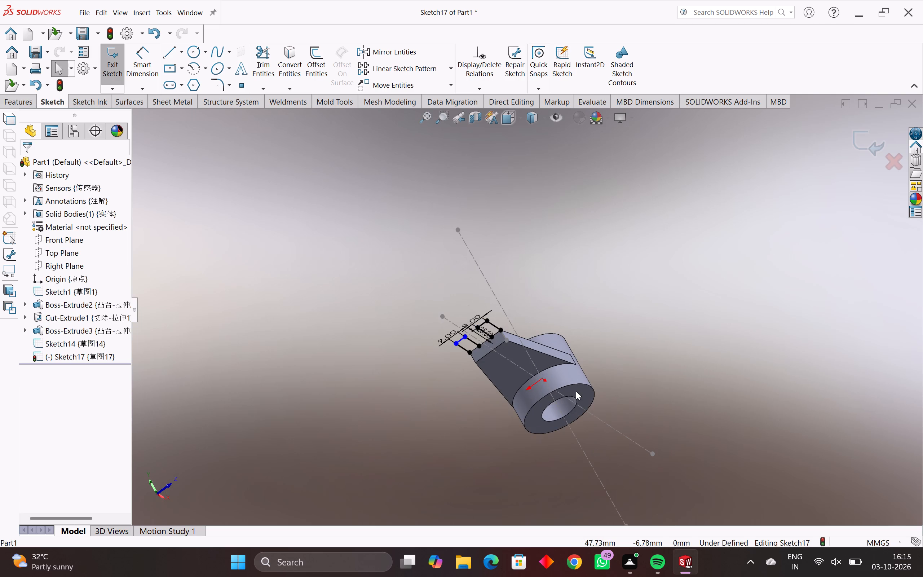
{"action": "middle_click_drag", "start_coordinate": [555, 383], "coordinate": [517, 427]}
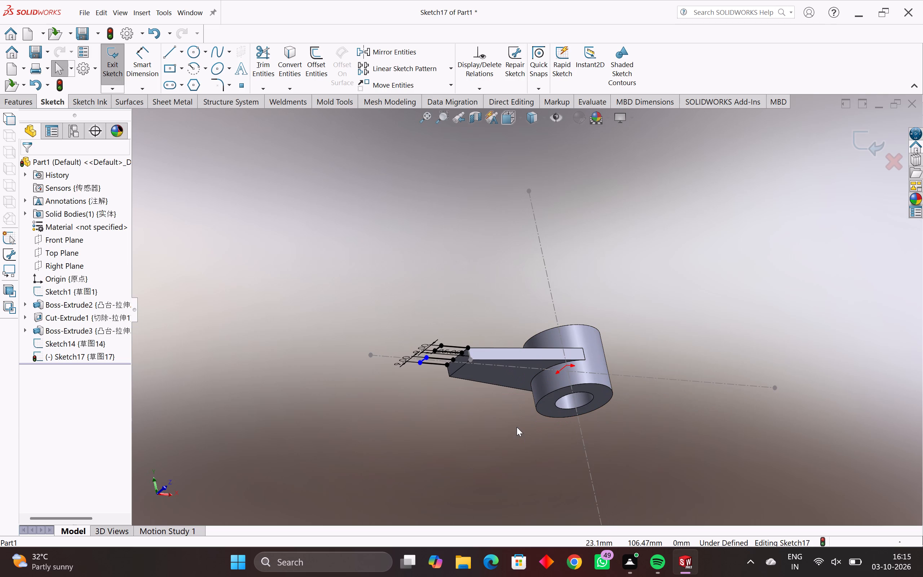
{"action": "scroll", "coordinate": [516, 332], "scroll_direction": "up", "scroll_amount": 3}
{"action": "scroll", "coordinate": [413, 362], "scroll_direction": "up", "scroll_amount": 3}
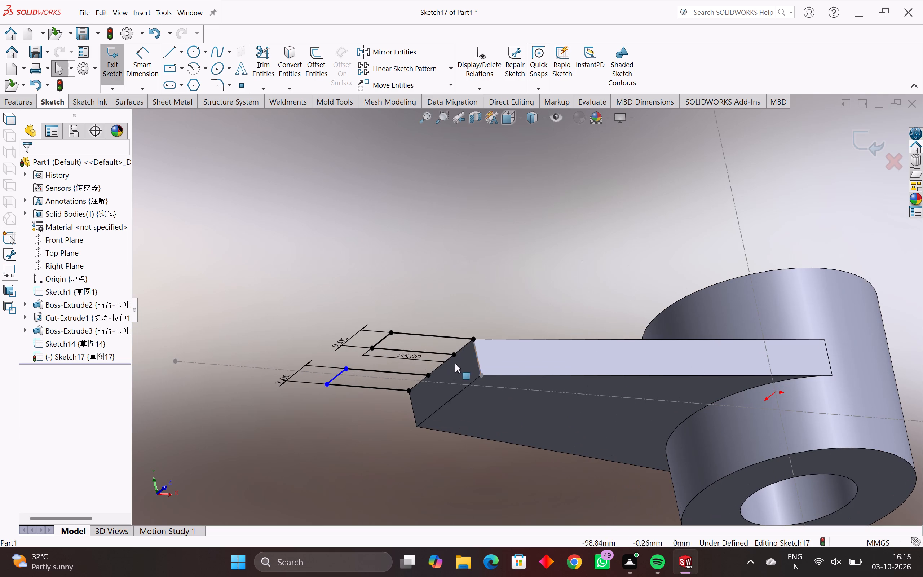
{"action": "scroll", "coordinate": [463, 372], "scroll_direction": "down", "scroll_amount": 1}
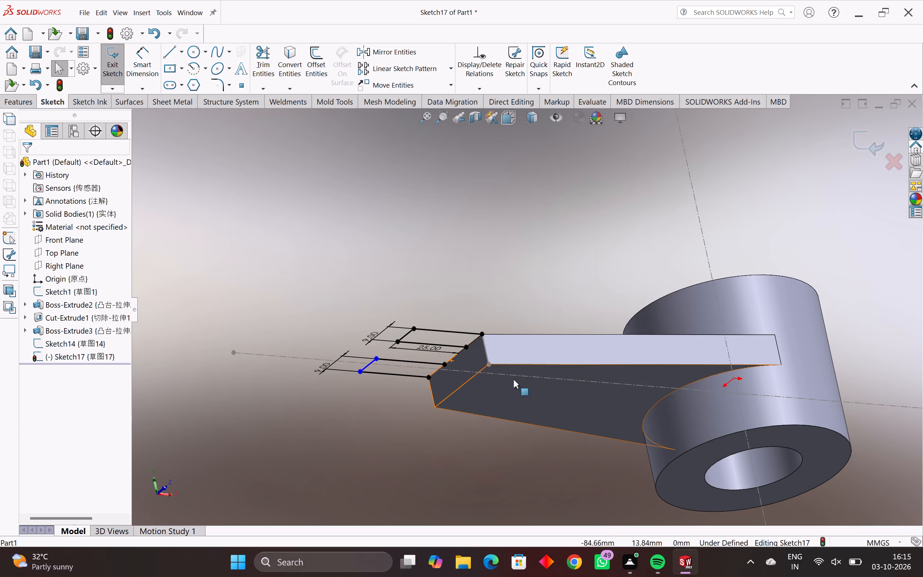
{"action": "middle_click_drag", "start_coordinate": [582, 373], "coordinate": [564, 447]}
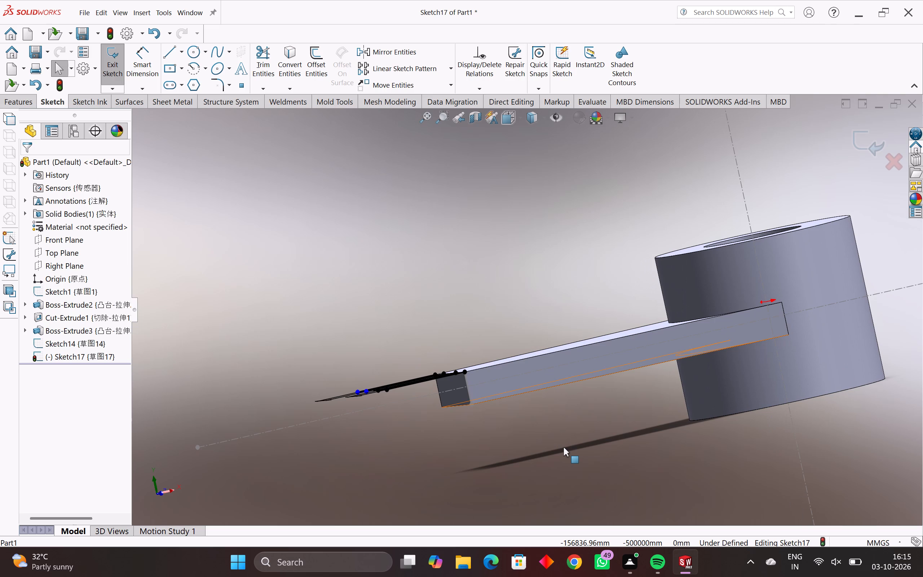
{"action": "scroll", "coordinate": [584, 430], "scroll_direction": "down", "scroll_amount": 1}
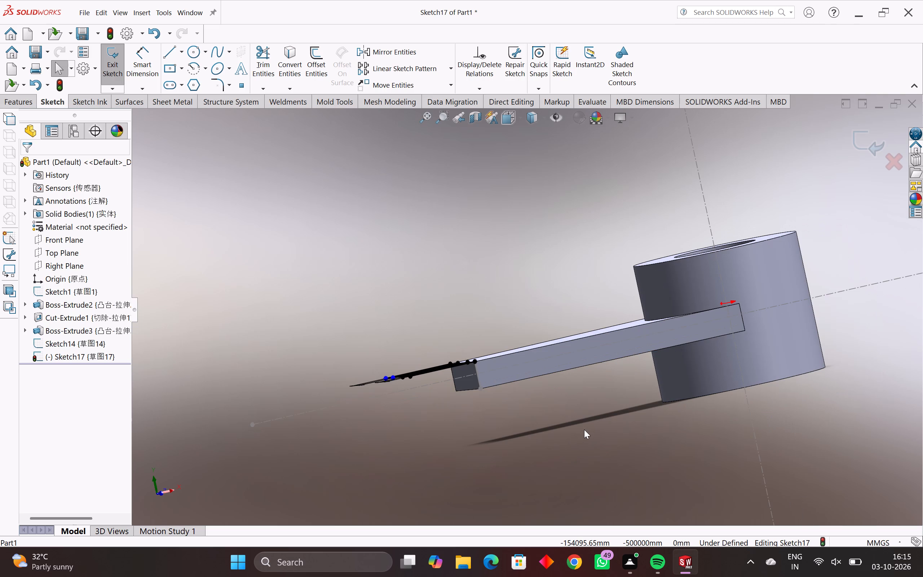
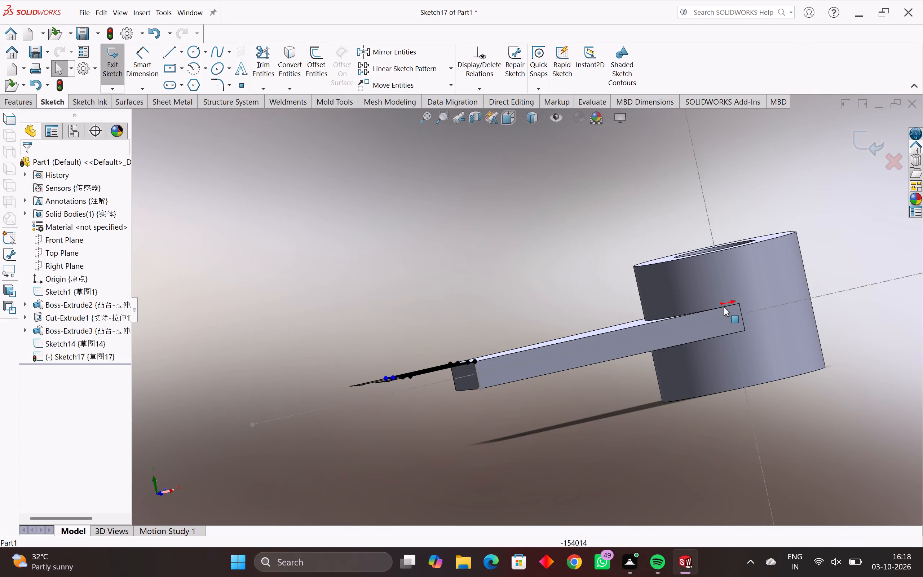
Switch to Google Chrome in Guest mode, search for CHATGPT, and open the chatgpt.com site.
{"action": "left_click", "coordinate": [579, 565]}
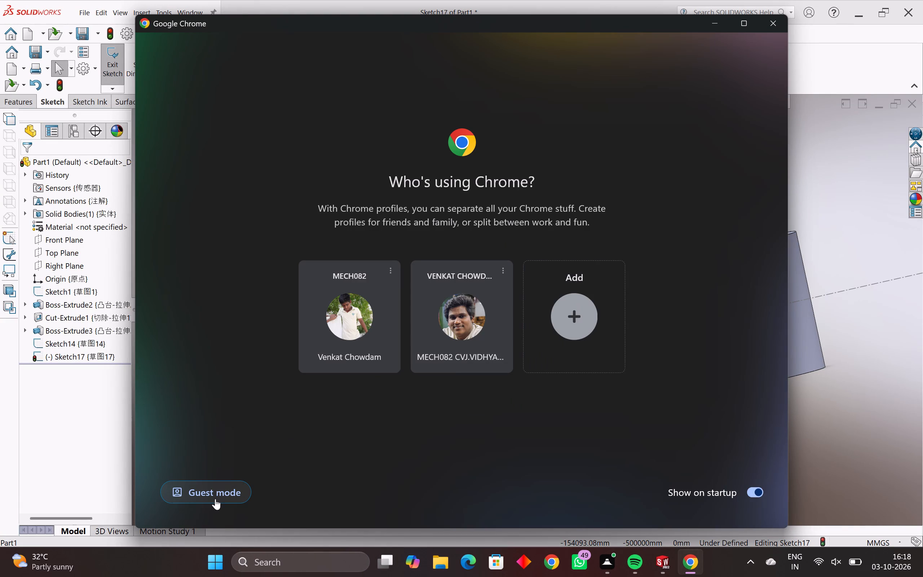
{"action": "left_click", "coordinate": [215, 499]}
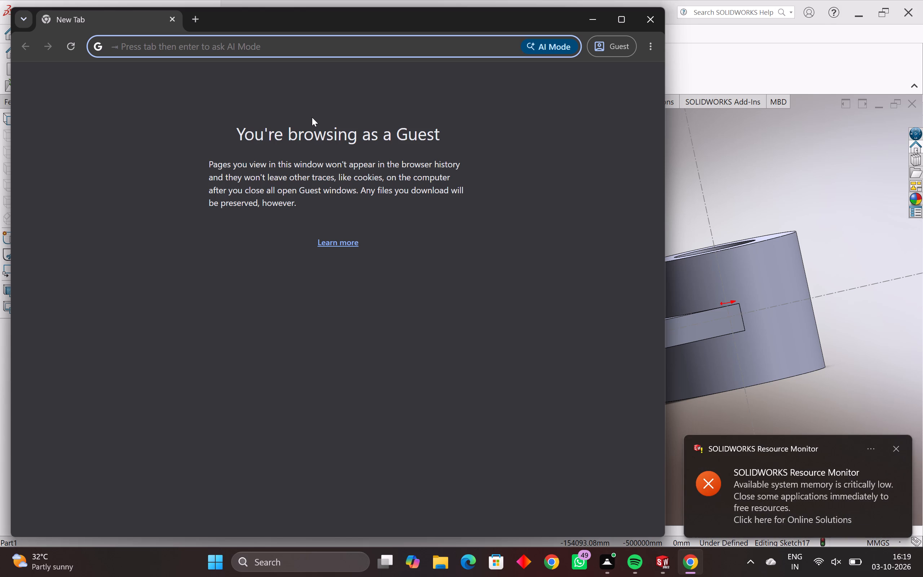
{"action": "type", "text": "CHATG"}
{"action": "type", "text": "PT"}
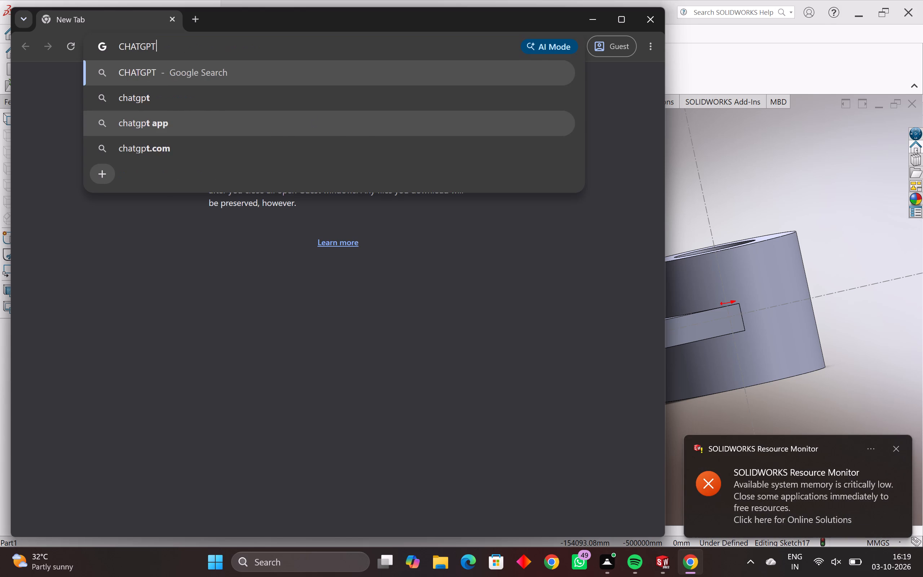
{"action": "key", "text": "Return"}
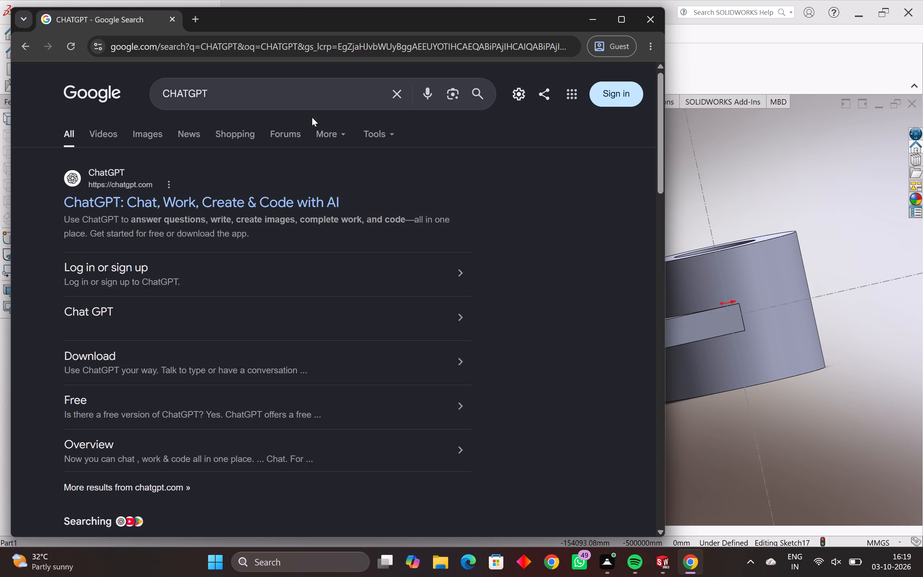
{"action": "left_click", "coordinate": [199, 201]}
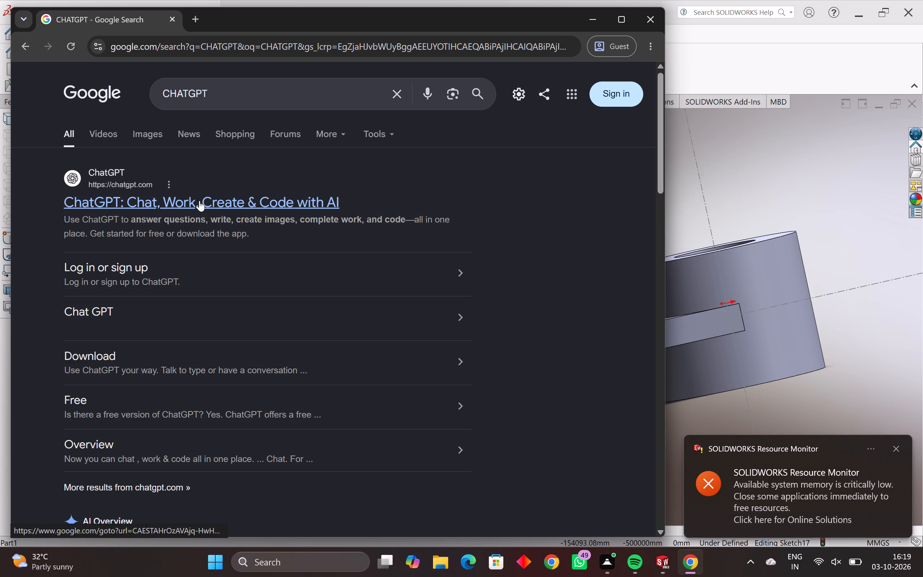
Begin a ChatGPT question about the extrusion message with the text 'SOLIDWORKS WHILE EXTRUDING SAYING";'.
{"action": "left_click", "coordinate": [302, 323]}
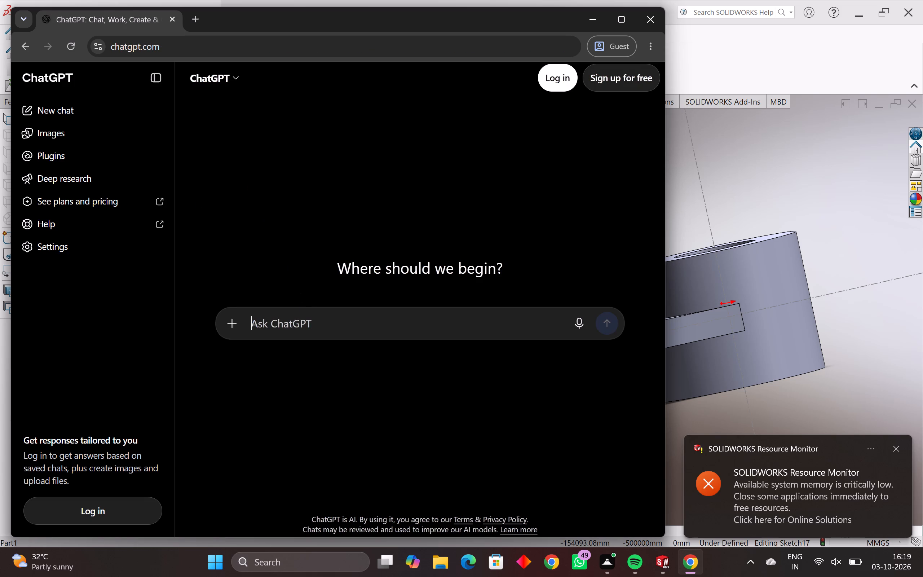
{"action": "type", "text": "SOLIDWORKS SAYN"}
{"action": "key", "text": "BackSpace"}
{"action": "key", "text": "BackSpace"}
{"action": "key", "text": "BackSpace"}
{"action": "key", "text": "BackSpace"}
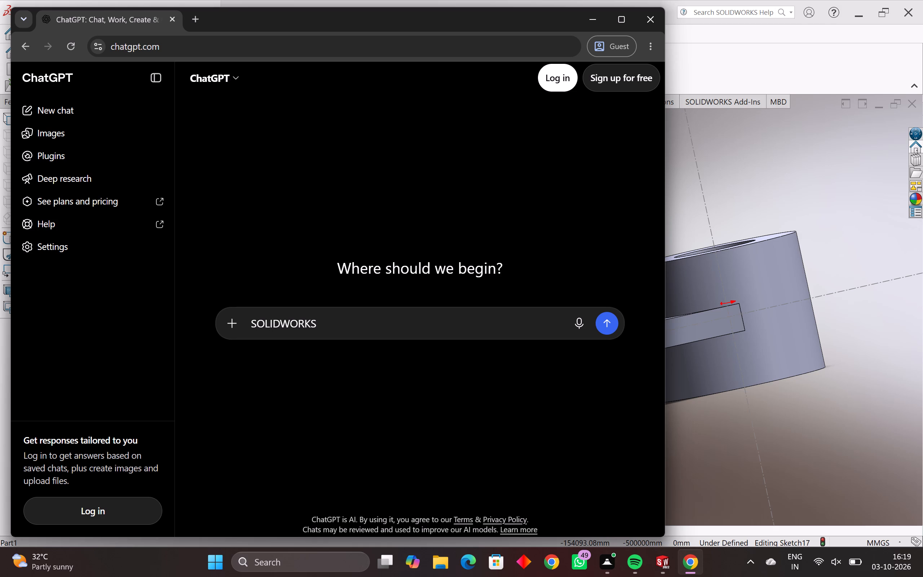
{"action": "type", "text": "WHILE EXTRI"}
{"action": "key", "text": "BackSpace"}
{"action": "type", "text": "UDING SAYING"}
{"action": "type", "text": "\""}
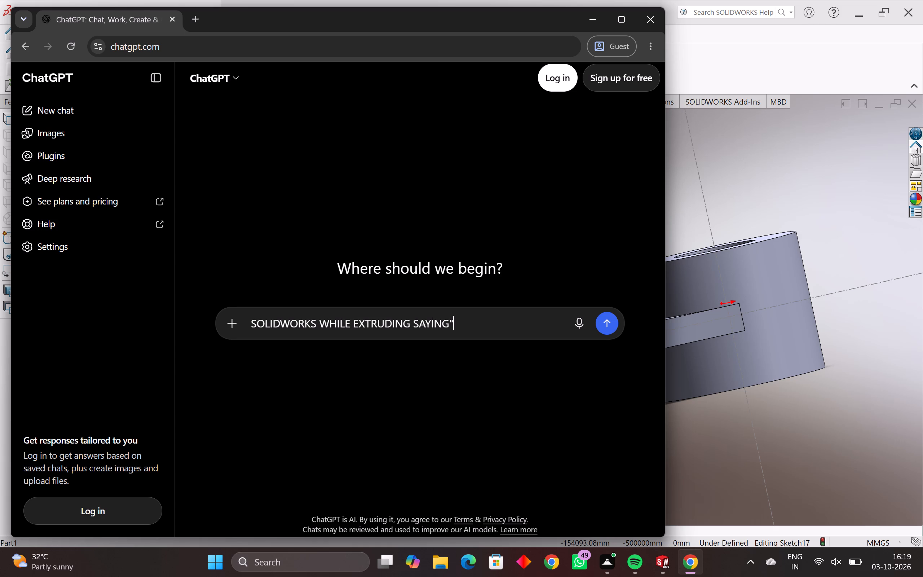
{"action": "key", "text": "space"}
{"action": "key", "text": "BackSpace"}
{"action": "type", "text": ";"}
{"action": "key", "text": "space"}
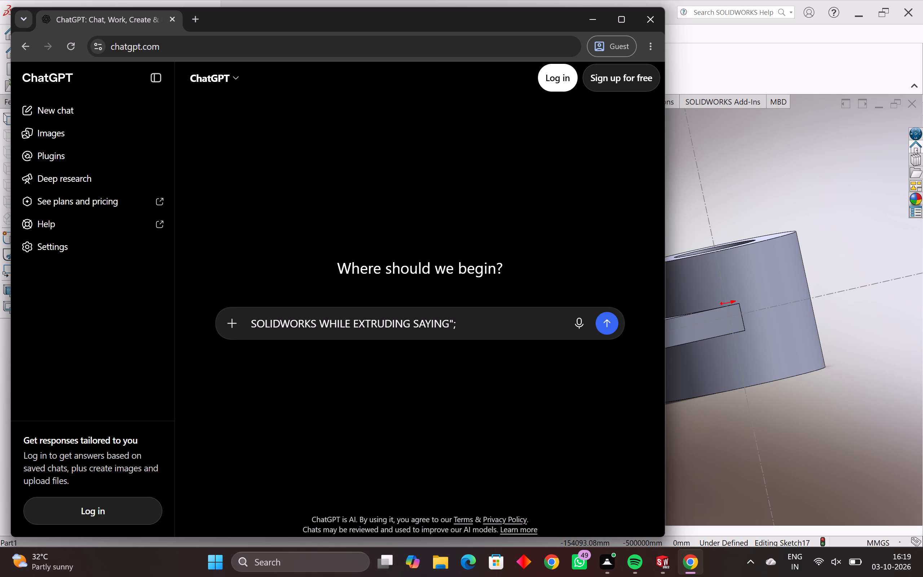
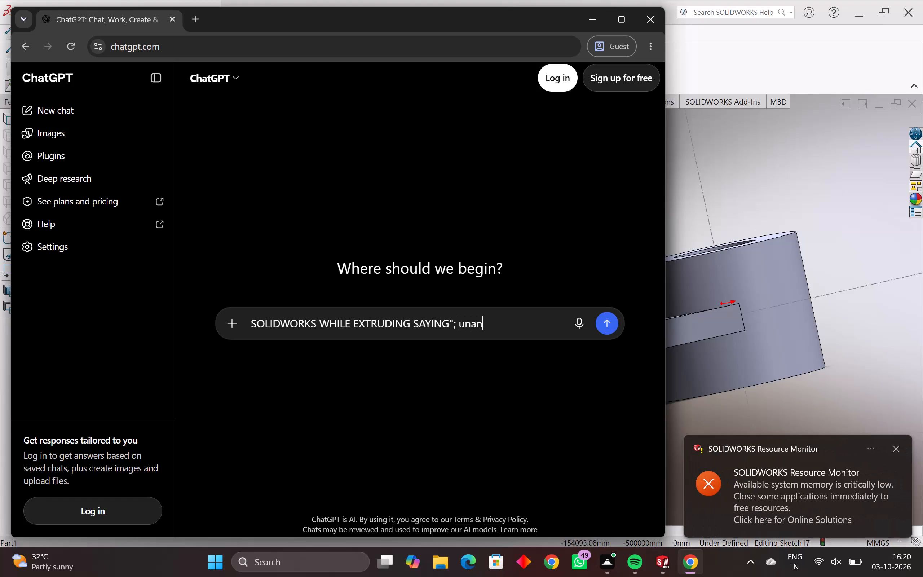
Complete the ChatGPT question with 'unable to create this feature because it would result in zero thickness geometry while doing a extrude' and send it.
{"action": "key", "text": "BackSpace"}
{"action": "key", "text": "BackSpace"}
{"action": "key", "text": "BackSpace"}
{"action": "key", "text": "BackSpace"}
{"action": "key", "text": "BackSpace"}
{"action": "key", "text": "BackSpace"}
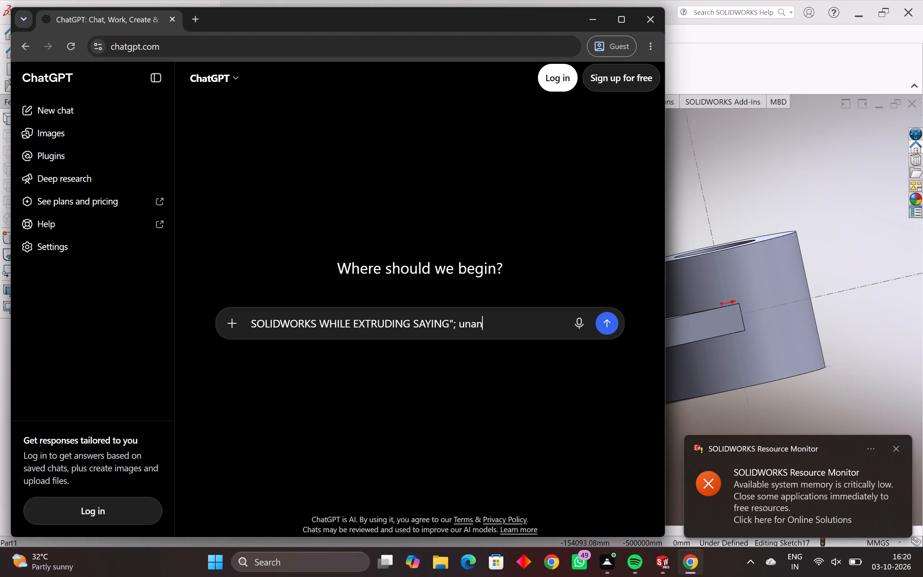
{"action": "key", "text": "BackSpace"}
{"action": "type", "text": "ble to create this feature bc"}
{"action": "key", "text": "BackSpace"}
{"action": "type", "text": "ecause it would result in zero thickness geometry while doing a e"}
{"action": "type", "text": "xtrude"}
{"action": "key", "text": "space"}
{"action": "key", "text": "Return"}
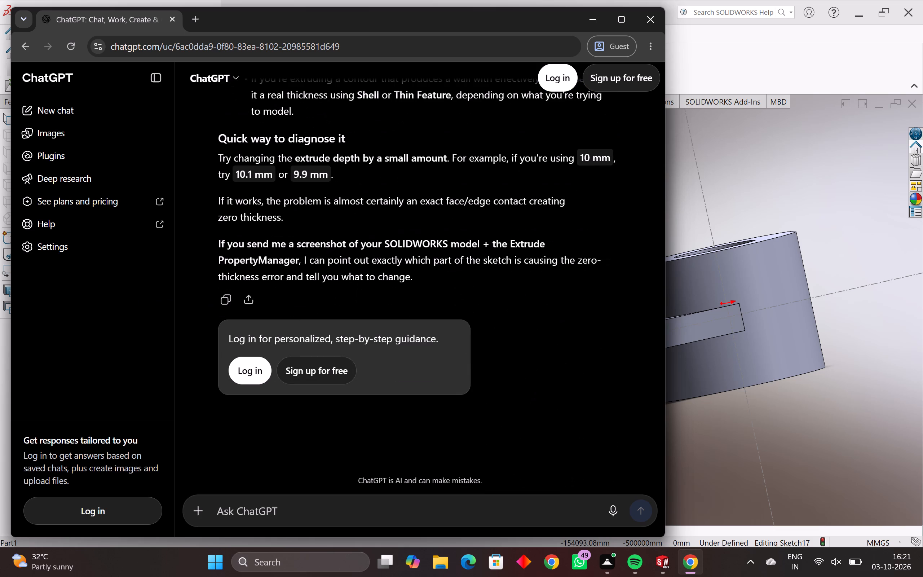
{"action": "left_click", "coordinate": [323, 509]}
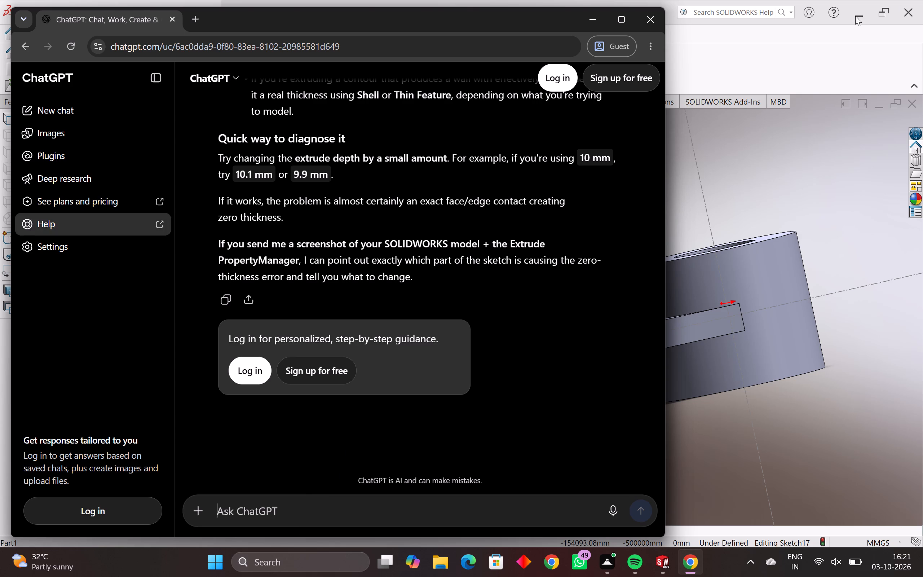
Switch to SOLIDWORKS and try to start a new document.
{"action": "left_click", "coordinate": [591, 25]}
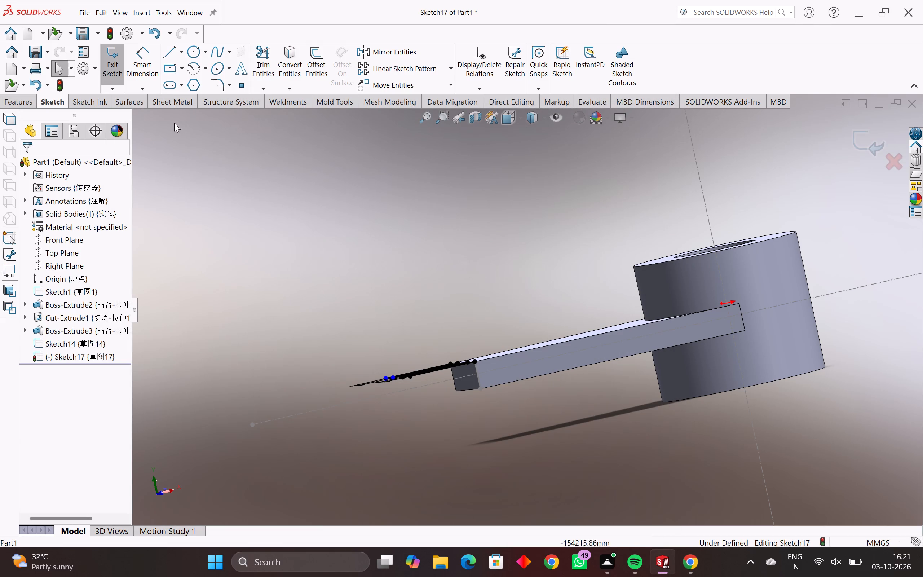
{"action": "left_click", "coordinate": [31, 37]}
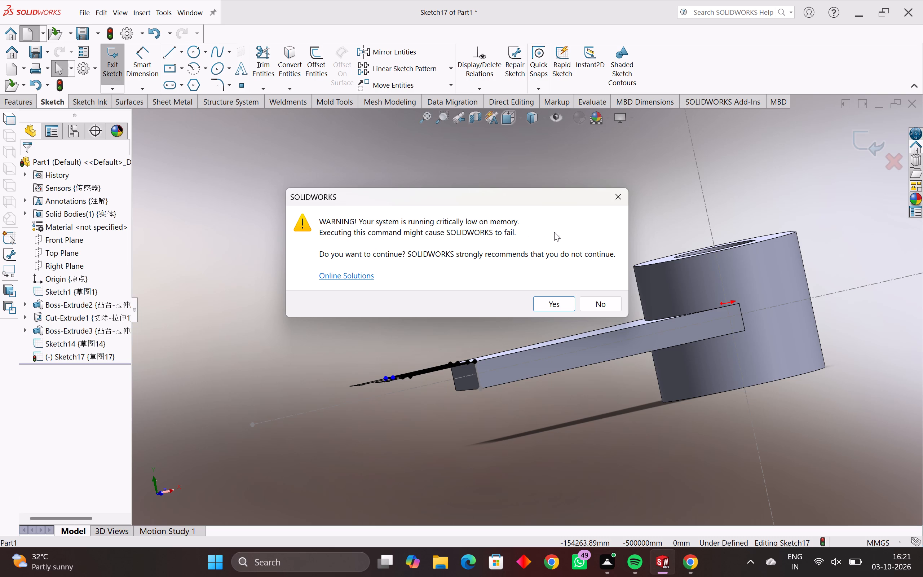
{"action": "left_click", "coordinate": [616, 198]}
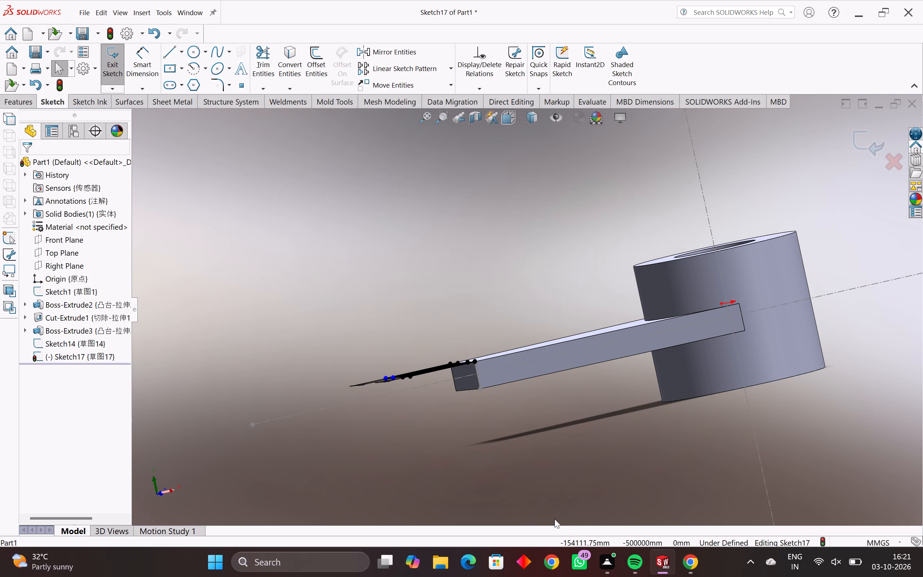
Close the Google Chrome window with the ChatGPT answer and return to the part in SOLIDWORKS.
{"action": "left_click", "coordinate": [698, 566]}
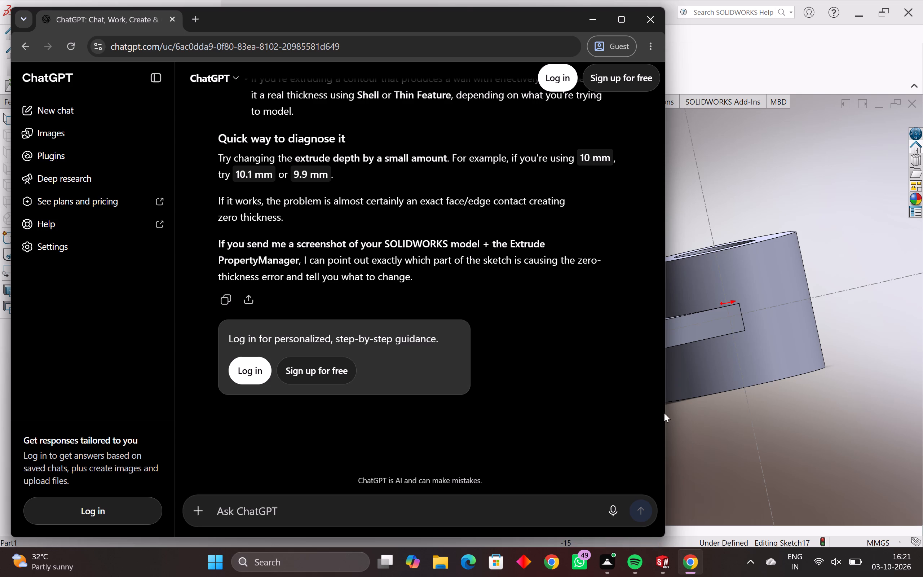
{"action": "left_click", "coordinate": [646, 22]}
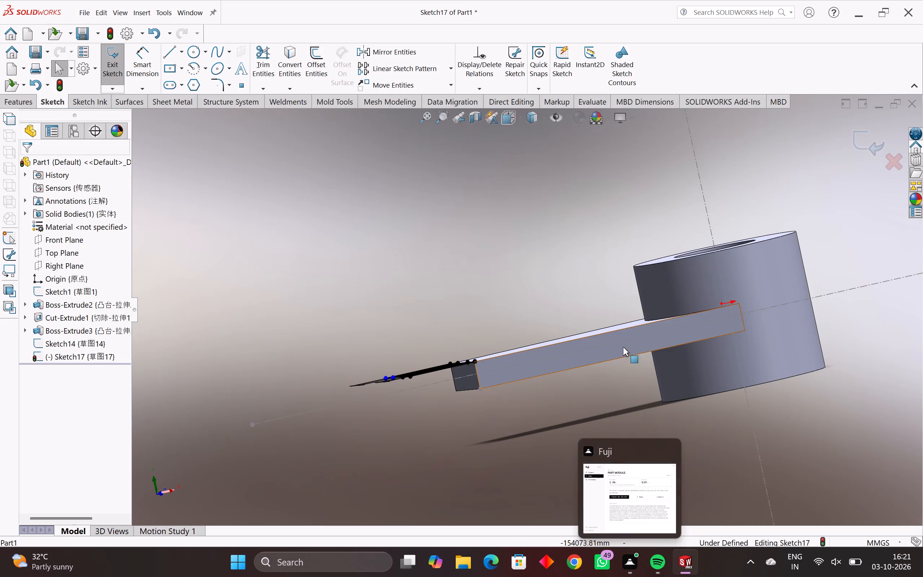
{"action": "scroll", "coordinate": [631, 341], "scroll_direction": "down", "scroll_amount": 1}
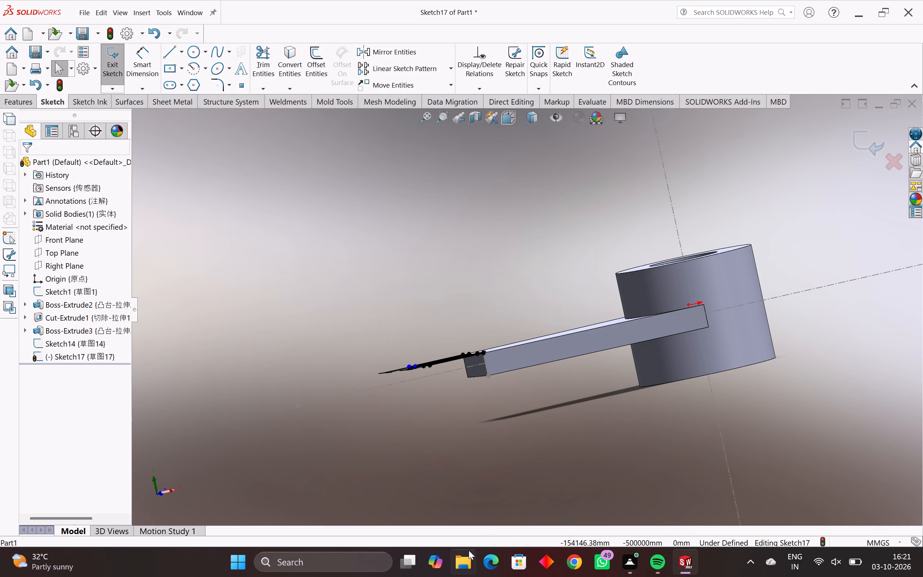
Open File Explorer, and try to bring up the Fuji window.
{"action": "left_click", "coordinate": [468, 561]}
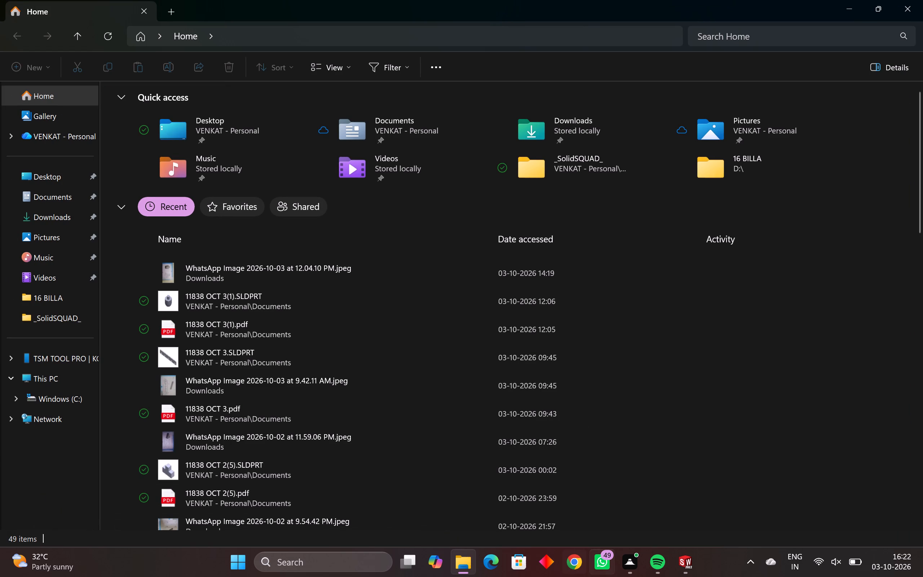
{"action": "left_click", "coordinate": [638, 563]}
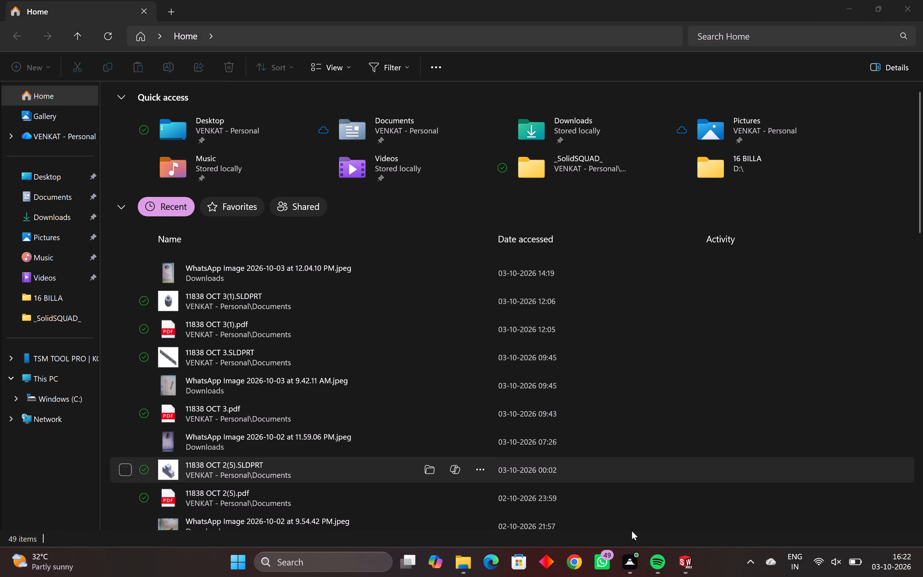
{"action": "left_click", "coordinate": [631, 569]}
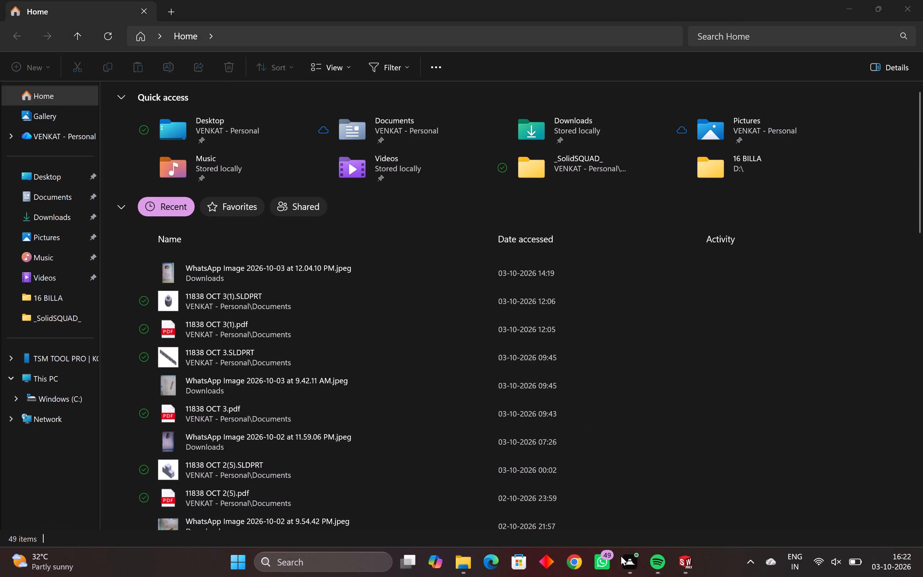
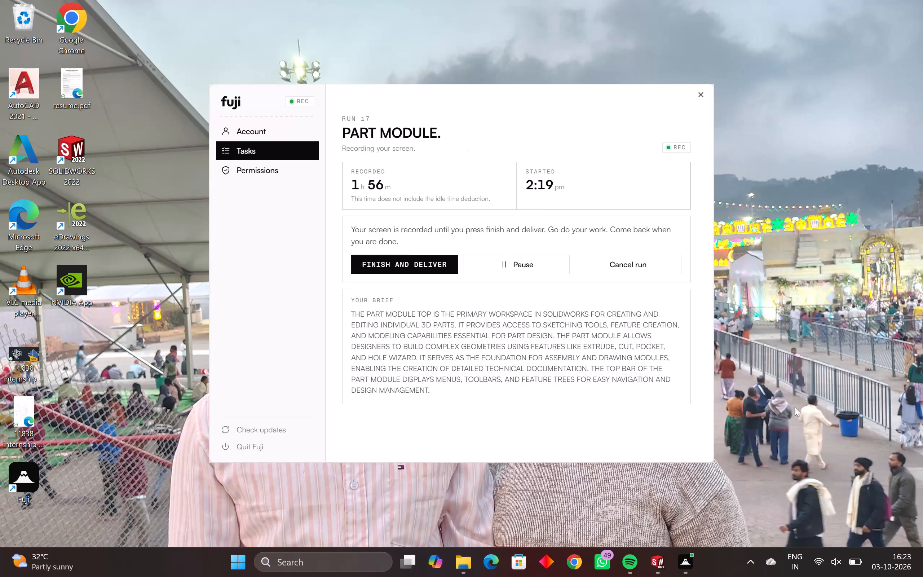
Switch back to SOLIDWORKS and examine the open sketch at the arm's narrow end from several angles.
{"action": "left_click", "coordinate": [663, 567]}
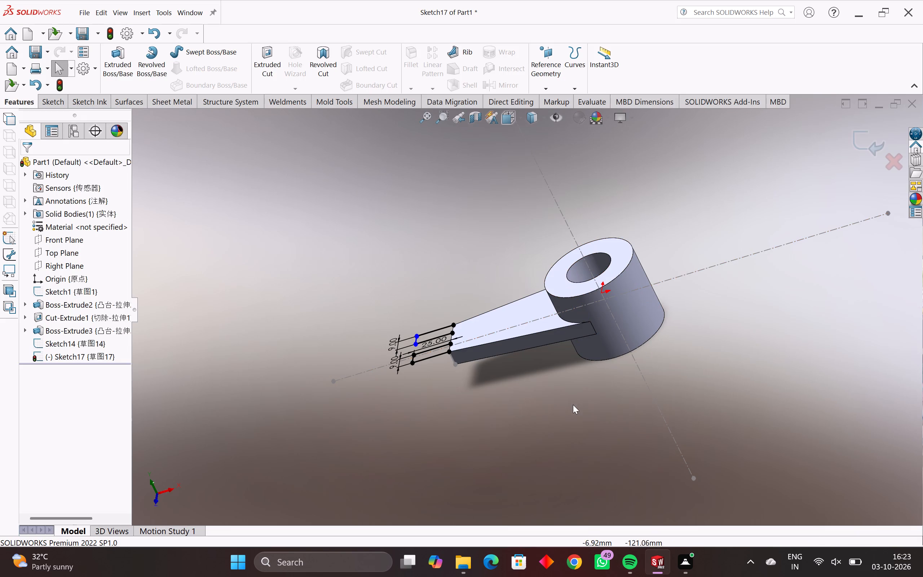
{"action": "middle_click_drag", "start_coordinate": [573, 405], "coordinate": [604, 375]}
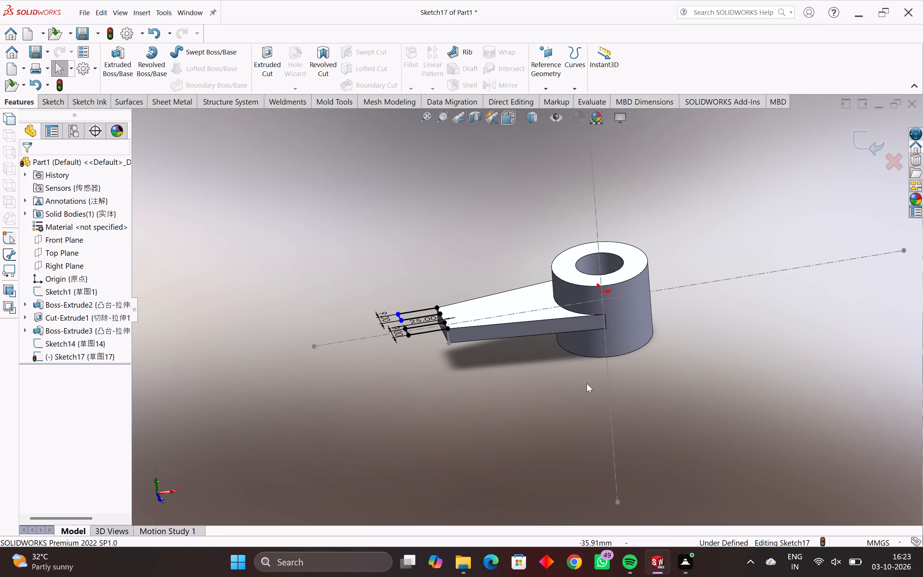
{"action": "middle_click_drag", "start_coordinate": [499, 398], "coordinate": [541, 385]}
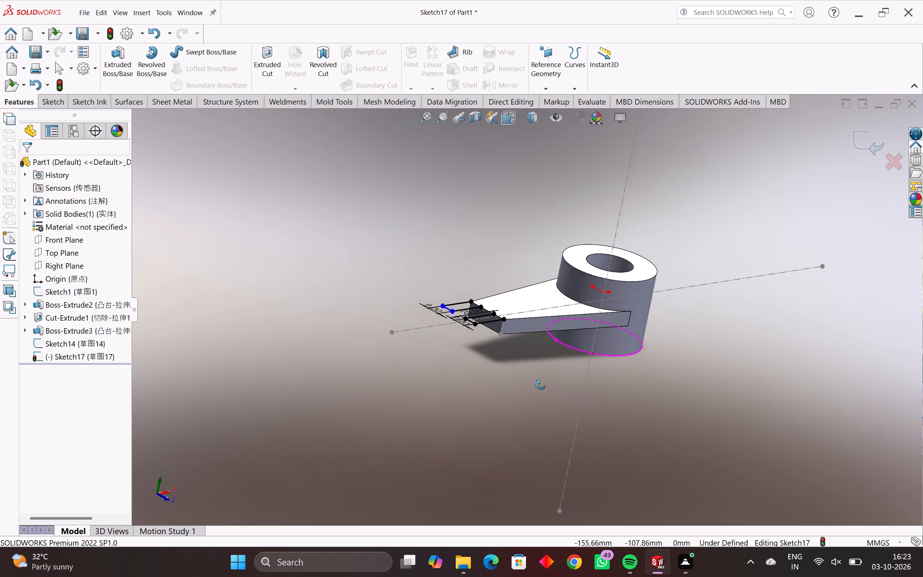
{"action": "middle_click_drag", "start_coordinate": [541, 385], "coordinate": [485, 388]}
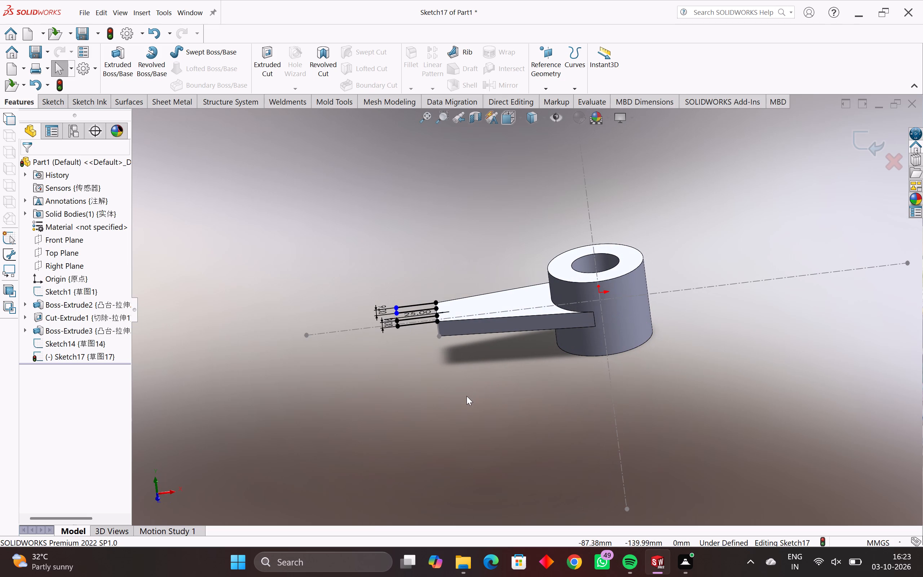
{"action": "middle_click_drag", "start_coordinate": [467, 396], "coordinate": [492, 401]}
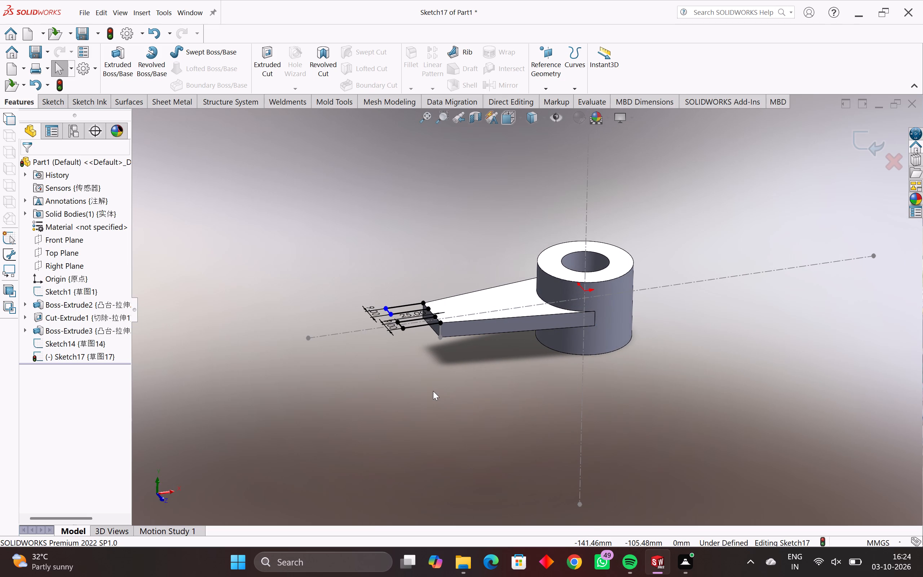
{"action": "key", "text": "Escape"}
{"action": "key", "text": "Escape"}
{"action": "key", "text": "Escape"}
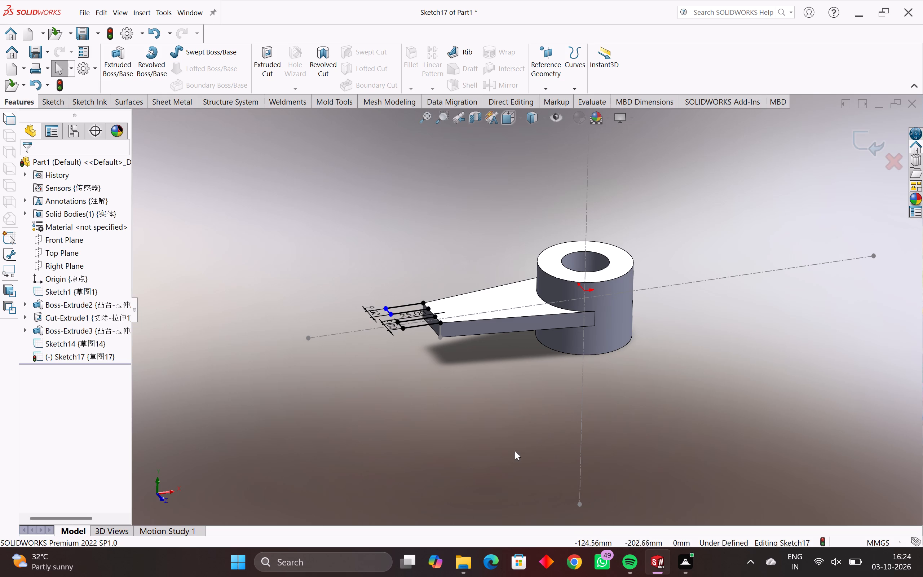
{"action": "middle_click_drag", "start_coordinate": [503, 420], "coordinate": [513, 415]}
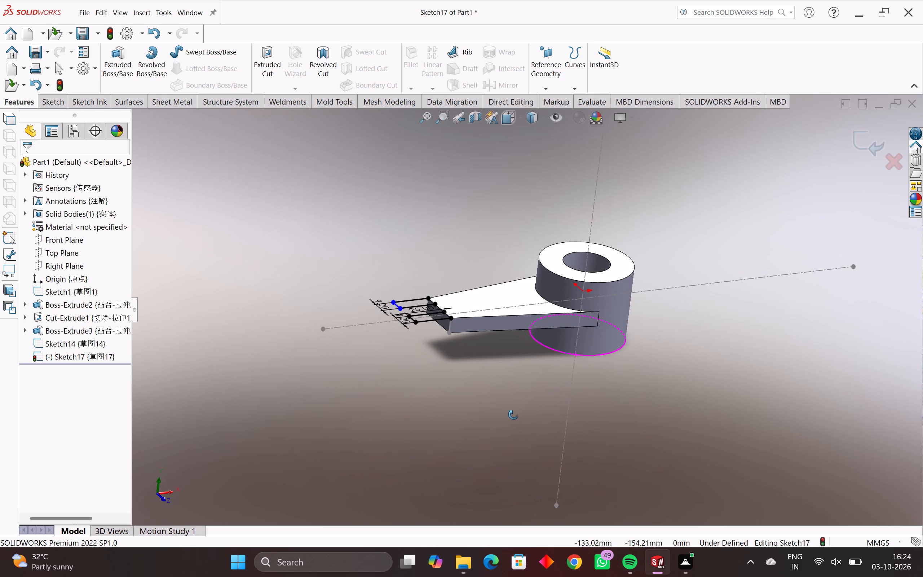
{"action": "middle_click_drag", "start_coordinate": [513, 415], "coordinate": [507, 415]}
{"action": "middle_click_drag", "start_coordinate": [456, 347], "coordinate": [441, 367]}
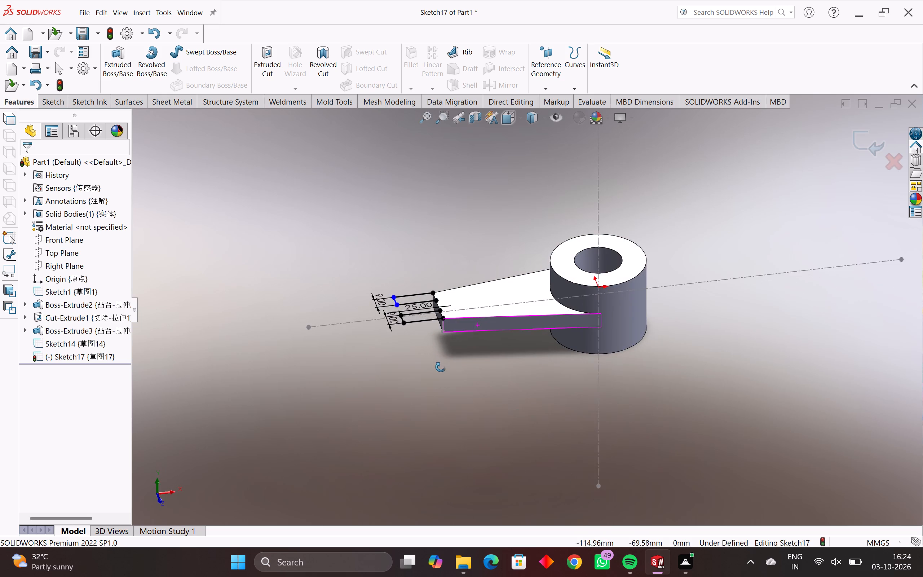
{"action": "middle_click_drag", "start_coordinate": [441, 367], "coordinate": [440, 401]}
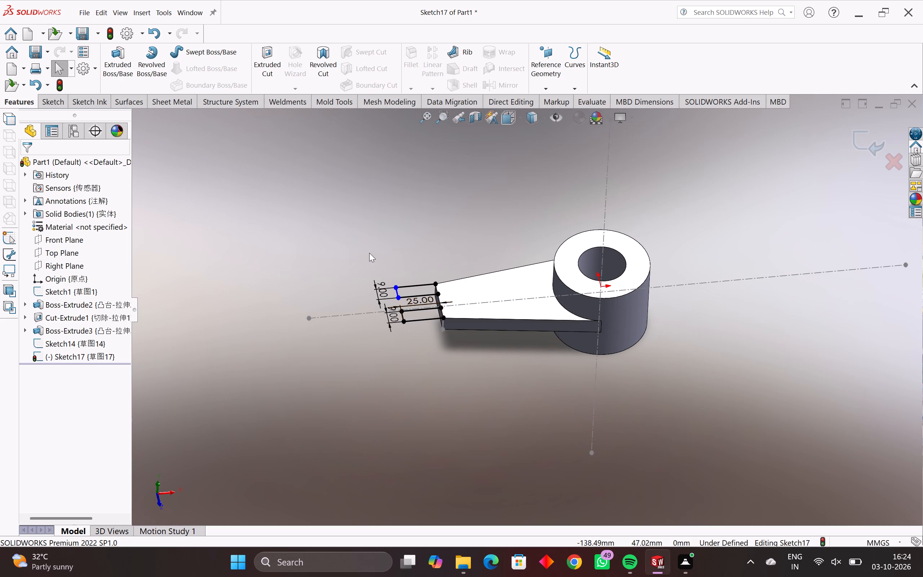
{"action": "key", "text": "Escape"}
Fully define the sketch lines of the two prongs at the arm's end, calculating relations and dimensions for the selected entities.
{"action": "left_click_drag", "start_coordinate": [484, 245], "coordinate": [357, 392]}
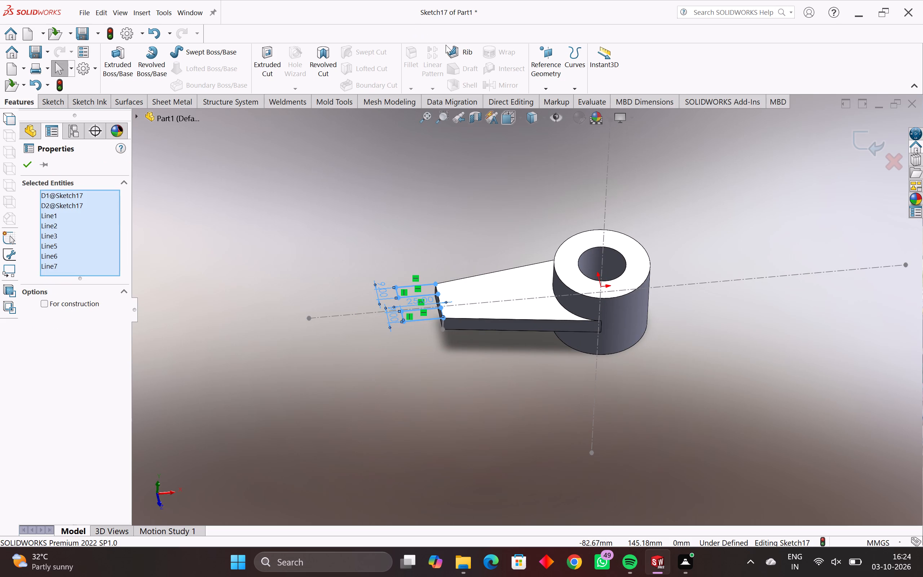
{"action": "left_click", "coordinate": [49, 100]}
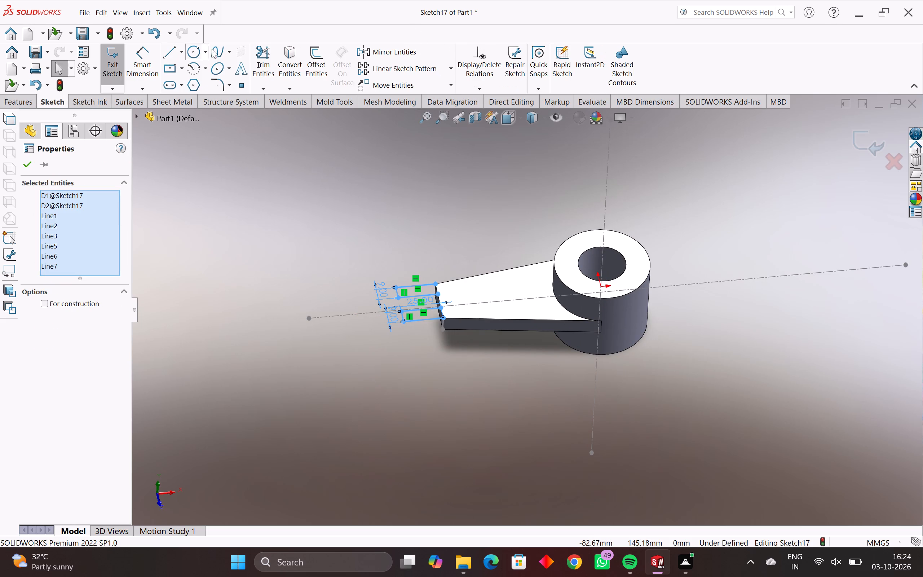
{"action": "left_click", "coordinate": [475, 85]}
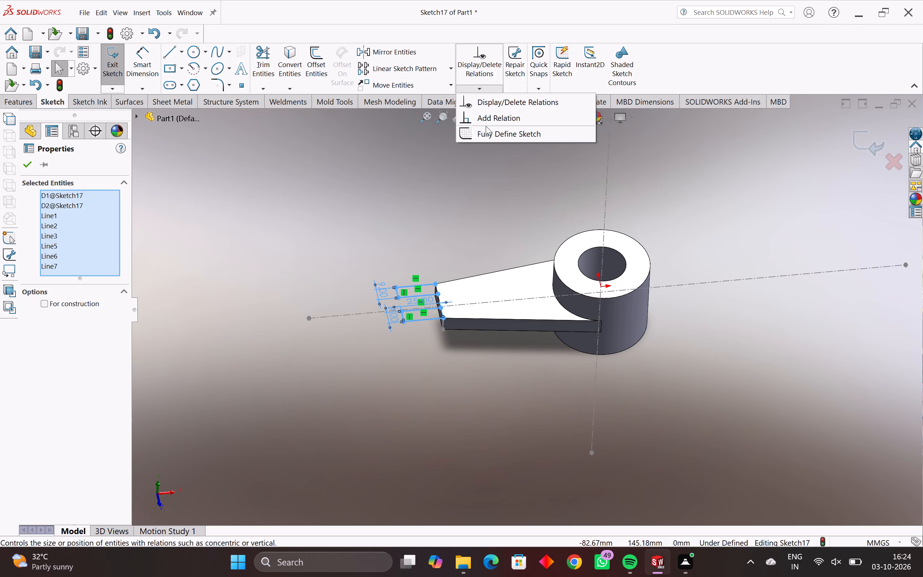
{"action": "left_click", "coordinate": [489, 133]}
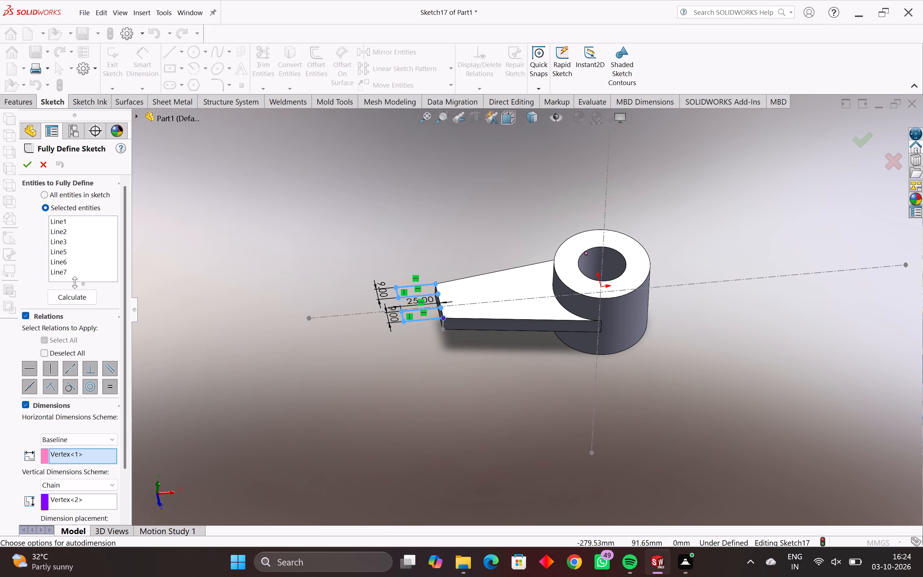
{"action": "left_click", "coordinate": [79, 297]}
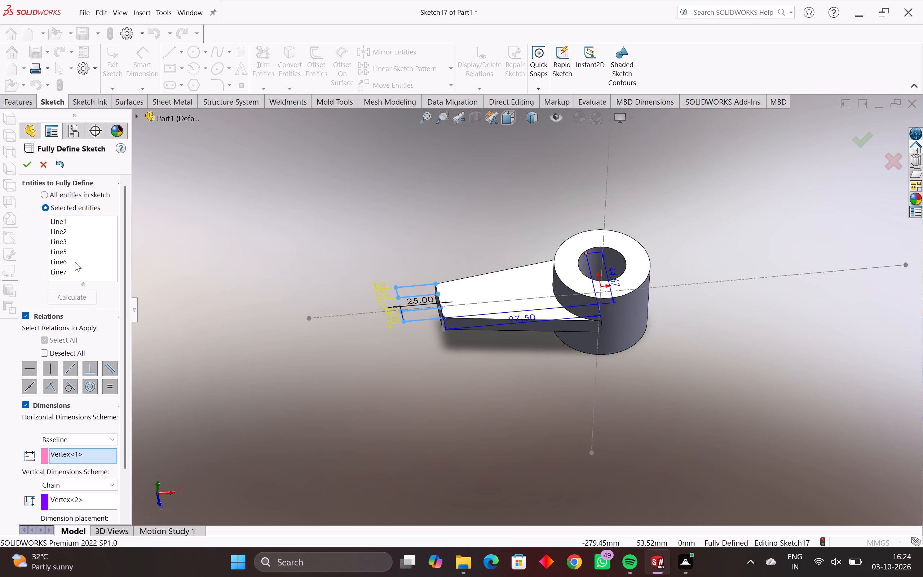
{"action": "left_click", "coordinate": [26, 169]}
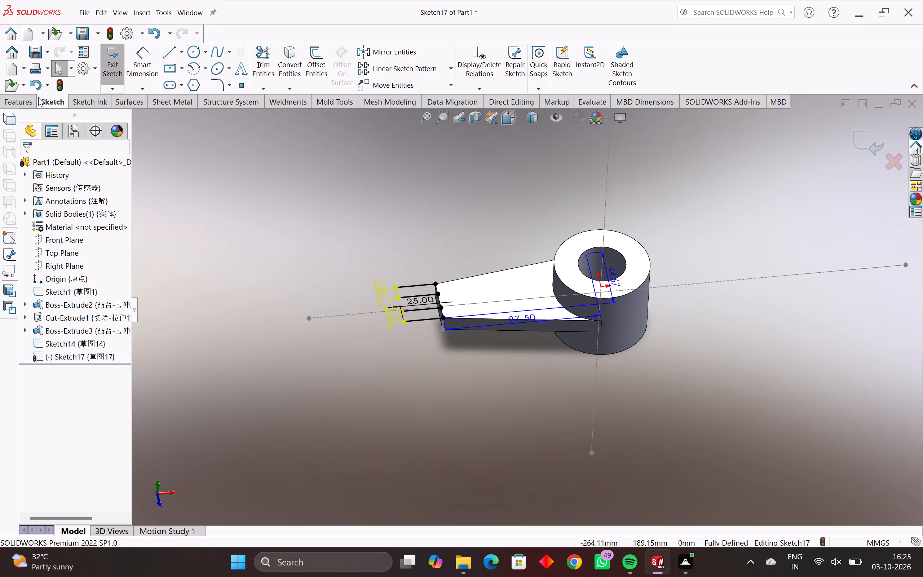
{"action": "key", "text": "Return"}
Examine the two prong outlines and their dimensions at the arm's narrow end up close and from several angles.
{"action": "middle_click_drag", "start_coordinate": [430, 343], "coordinate": [399, 347]}
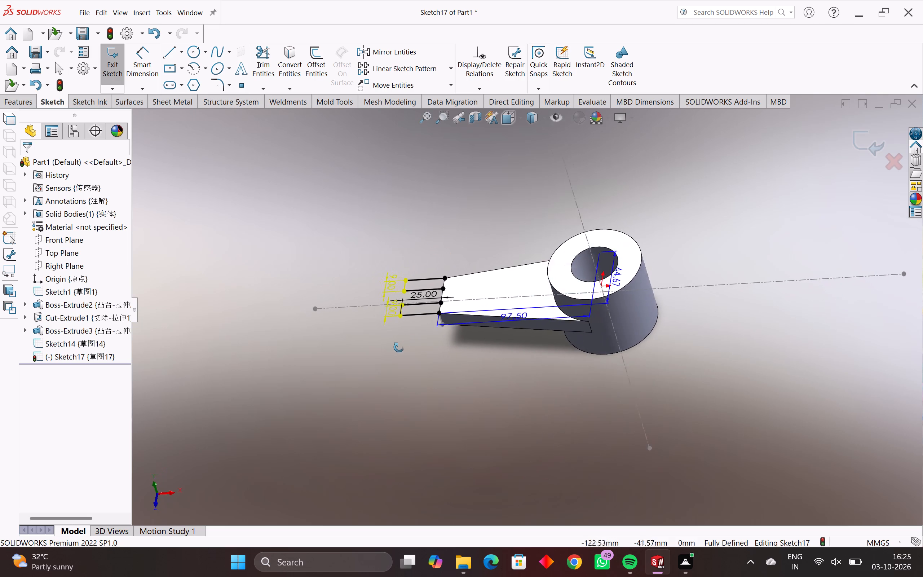
{"action": "middle_click_drag", "start_coordinate": [399, 347], "coordinate": [398, 348]}
{"action": "scroll", "coordinate": [403, 307], "scroll_direction": "up", "scroll_amount": 5}
{"action": "scroll", "coordinate": [494, 300], "scroll_direction": "up", "scroll_amount": 3}
{"action": "scroll", "coordinate": [435, 298], "scroll_direction": "up", "scroll_amount": 1}
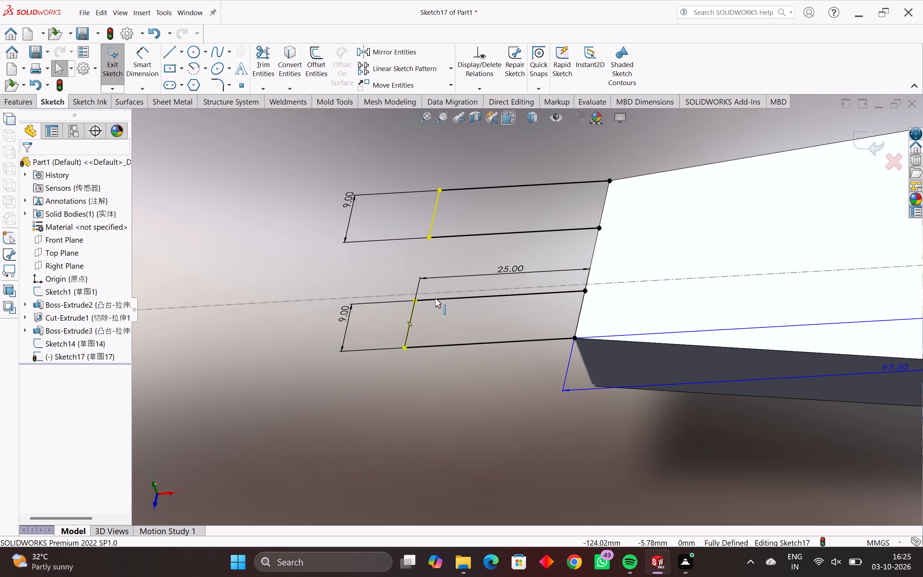
{"action": "scroll", "coordinate": [435, 298], "scroll_direction": "up", "scroll_amount": 5}
{"action": "scroll", "coordinate": [433, 298], "scroll_direction": "down", "scroll_amount": 2}
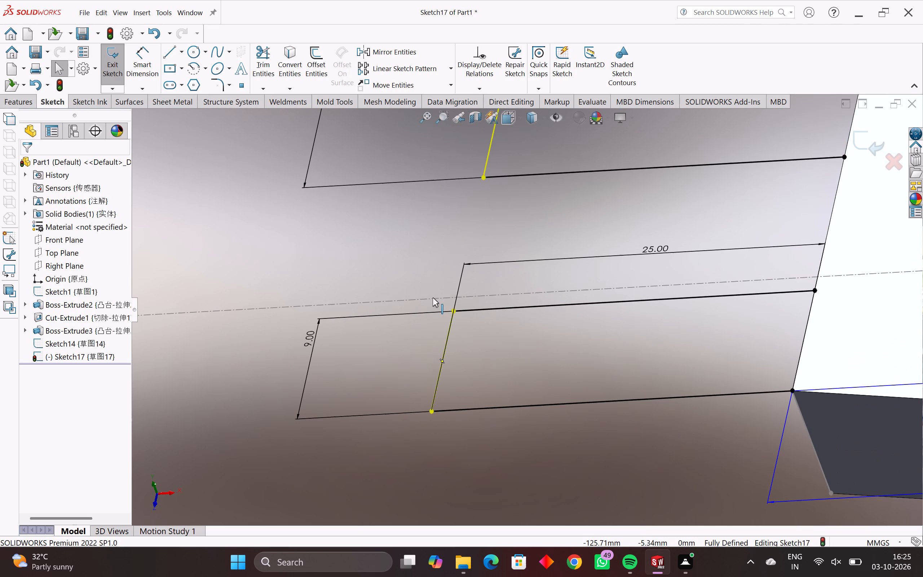
{"action": "scroll", "coordinate": [459, 306], "scroll_direction": "down", "scroll_amount": 2}
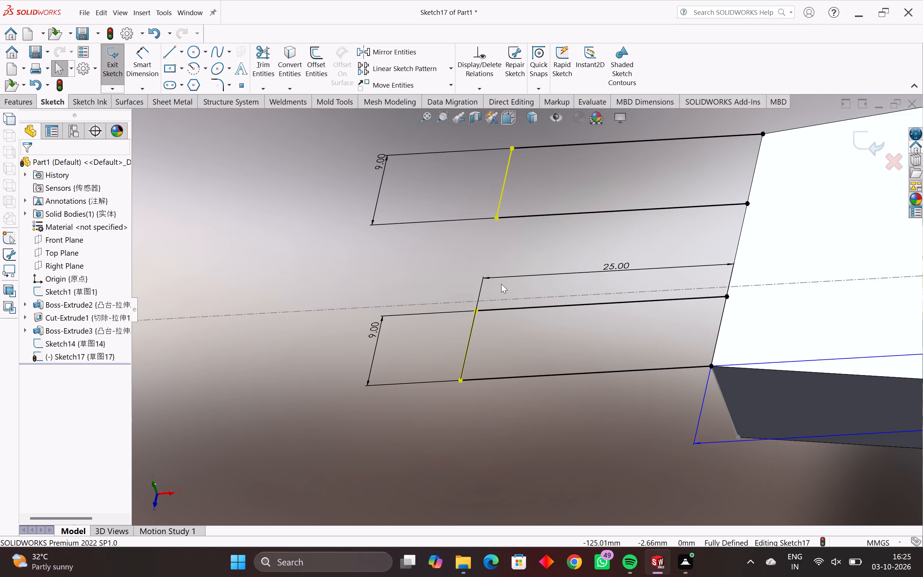
{"action": "scroll", "coordinate": [468, 248], "scroll_direction": "down", "scroll_amount": 2}
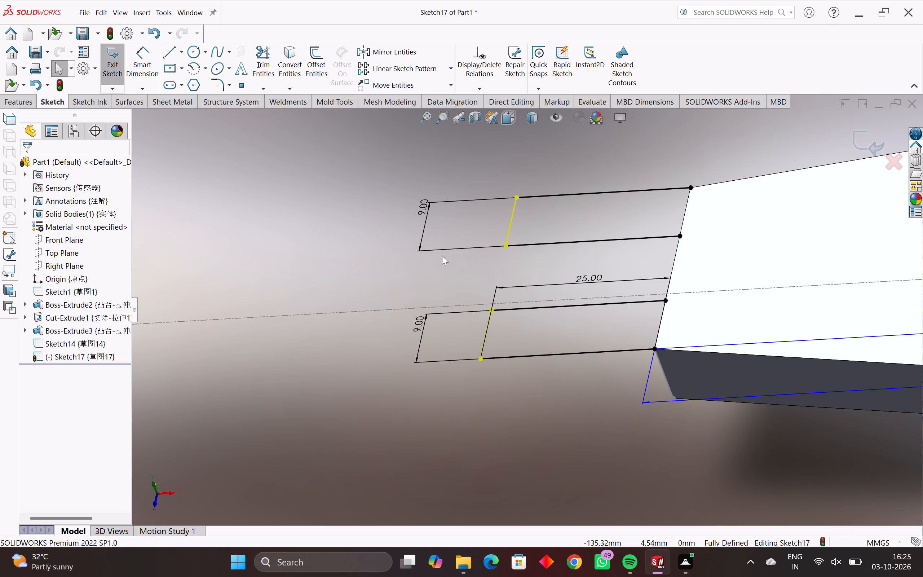
{"action": "middle_click_drag", "start_coordinate": [600, 396], "coordinate": [617, 313]}
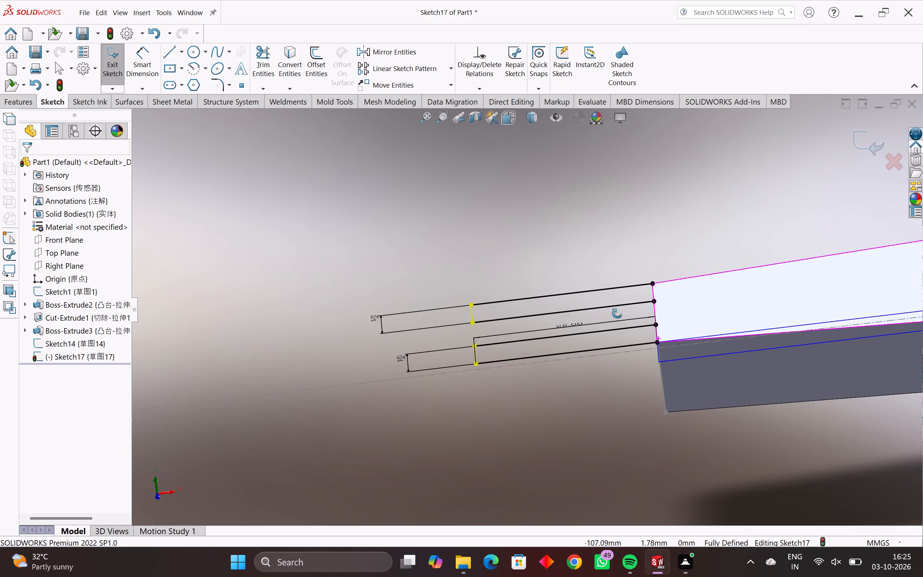
{"action": "middle_click_drag", "start_coordinate": [617, 313], "coordinate": [619, 360]}
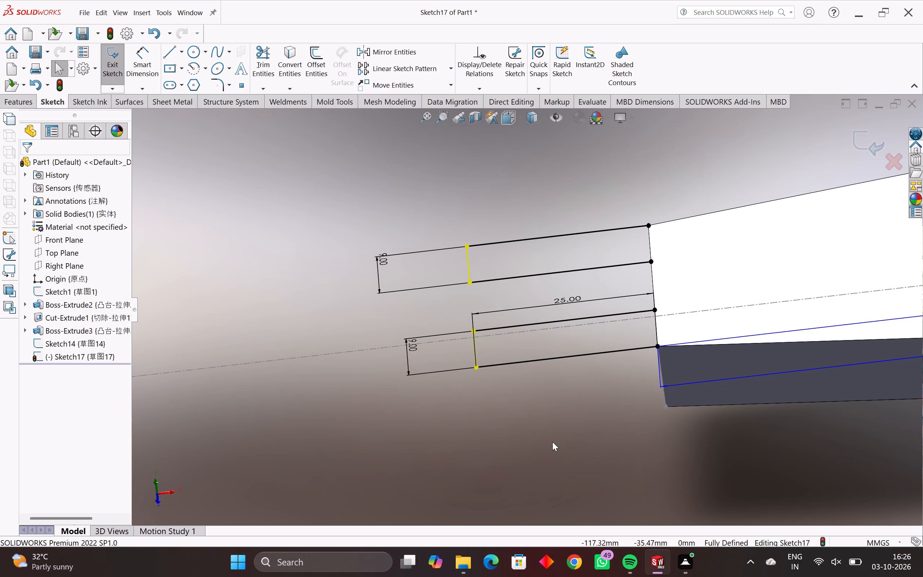
{"action": "middle_click_drag", "start_coordinate": [602, 395], "coordinate": [620, 438]}
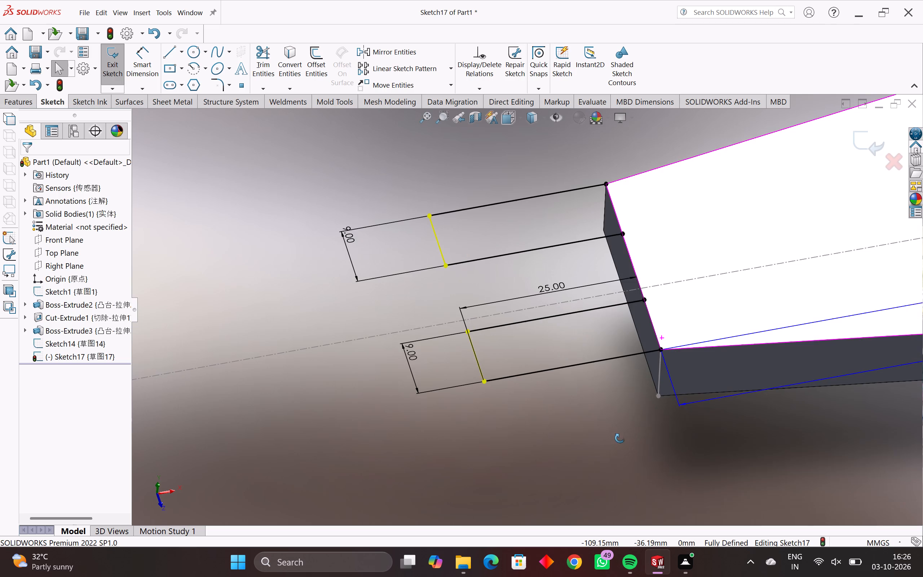
{"action": "middle_click_drag", "start_coordinate": [620, 438], "coordinate": [620, 437]}
{"action": "middle_click_drag", "start_coordinate": [607, 465], "coordinate": [597, 432]}
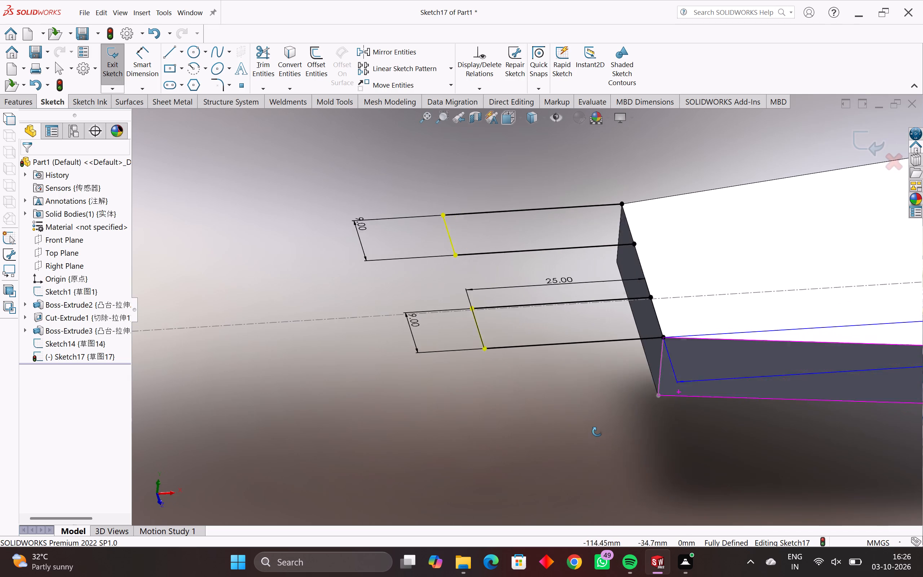
{"action": "middle_click_drag", "start_coordinate": [597, 432], "coordinate": [591, 432]}
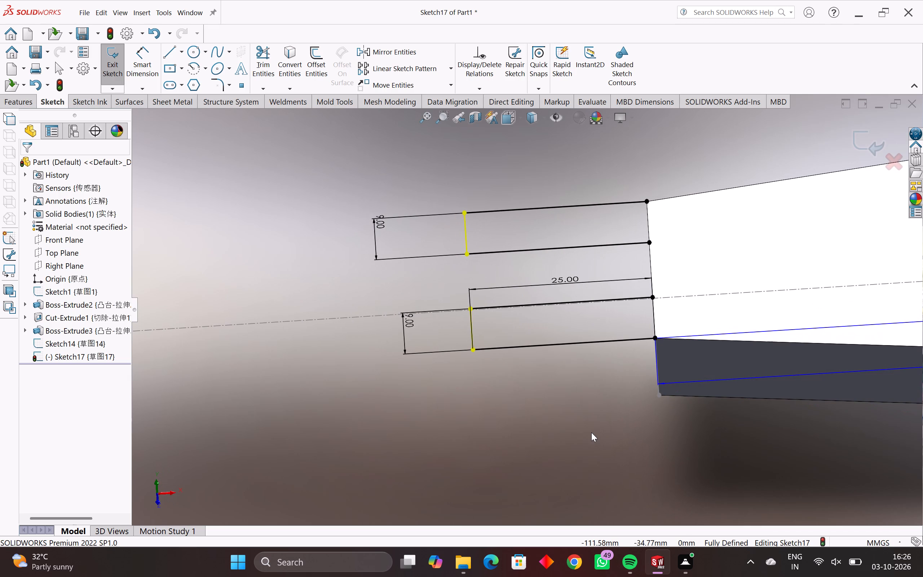
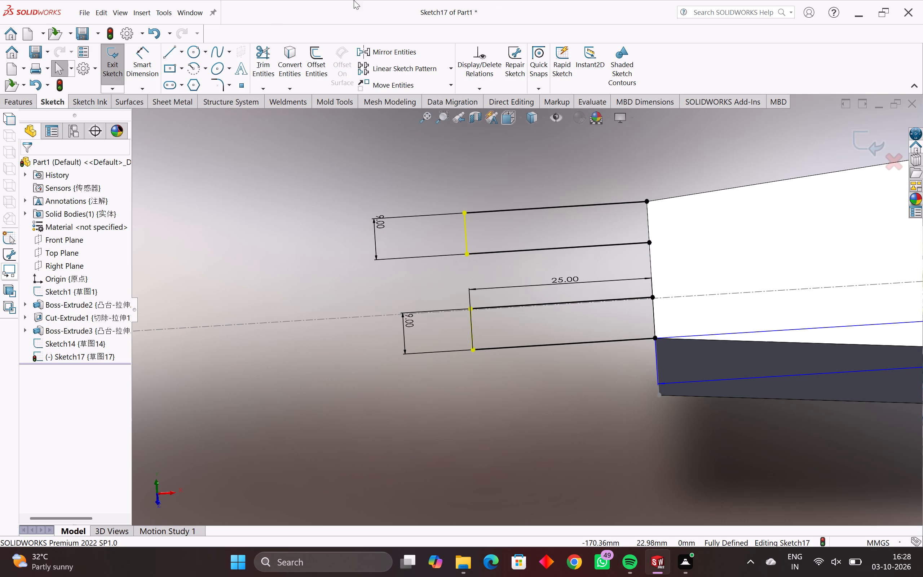
Examine the two prong outlines at the arm's narrow end, and the arm and cylinder, up close and from several angles.
{"action": "middle_click_drag", "start_coordinate": [564, 292], "coordinate": [608, 242]}
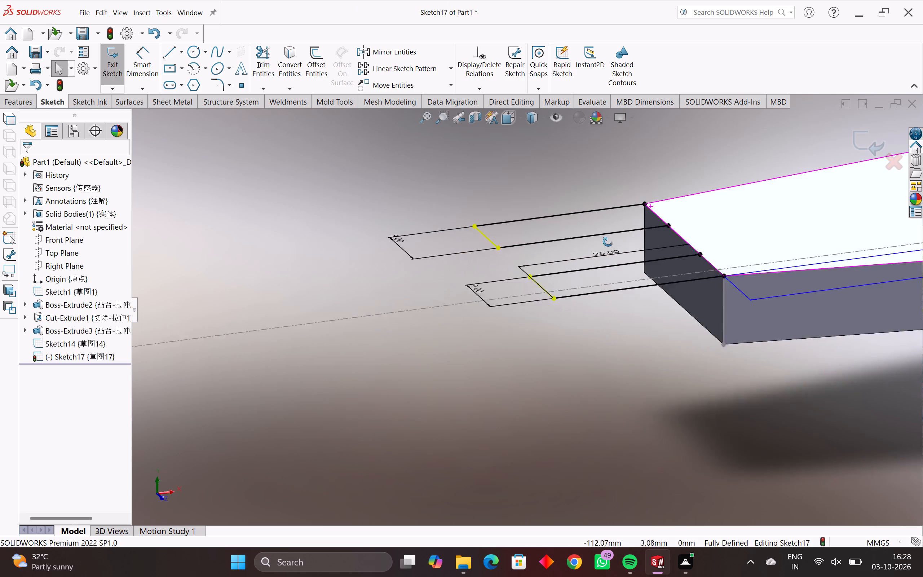
{"action": "middle_click_drag", "start_coordinate": [608, 242], "coordinate": [611, 252]}
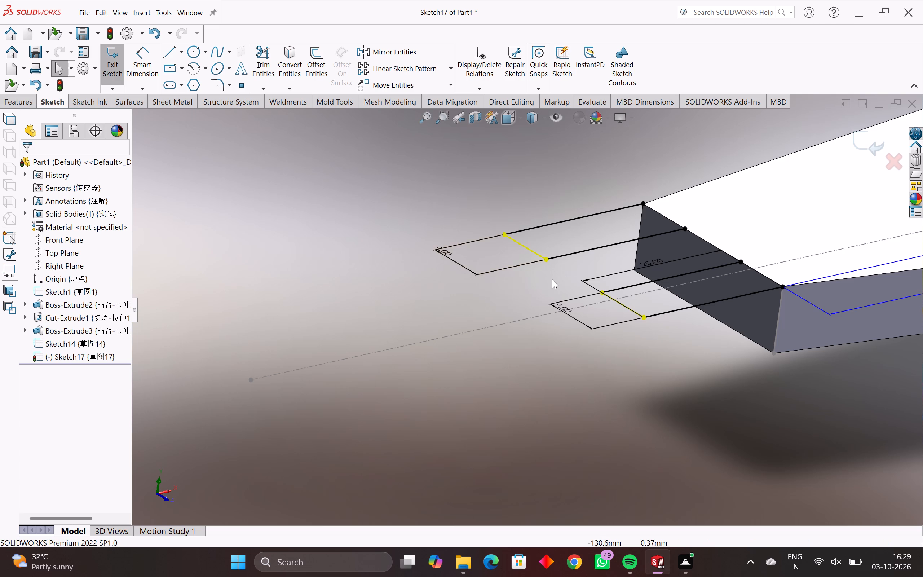
{"action": "scroll", "coordinate": [552, 279], "scroll_direction": "up", "scroll_amount": 2}
{"action": "scroll", "coordinate": [578, 286], "scroll_direction": "down", "scroll_amount": 1}
{"action": "scroll", "coordinate": [613, 317], "scroll_direction": "up", "scroll_amount": 2}
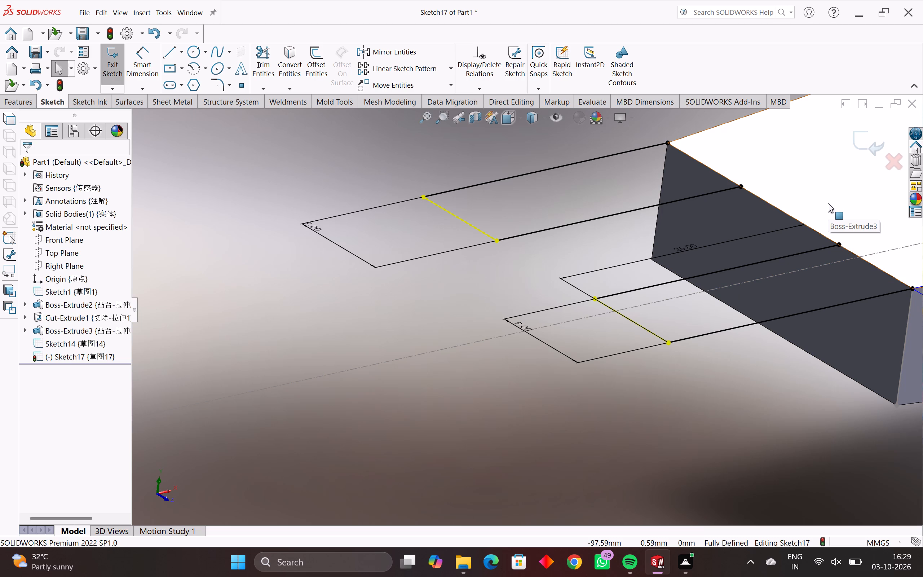
{"action": "scroll", "coordinate": [760, 241], "scroll_direction": "down", "scroll_amount": 5}
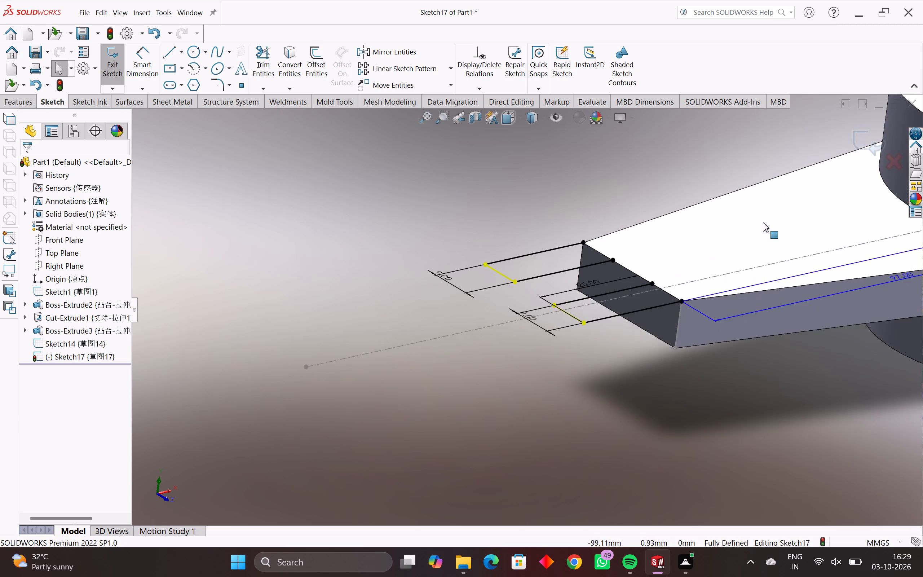
{"action": "scroll", "coordinate": [763, 223], "scroll_direction": "down", "scroll_amount": 7}
{"action": "scroll", "coordinate": [774, 213], "scroll_direction": "up", "scroll_amount": 3}
{"action": "scroll", "coordinate": [573, 278], "scroll_direction": "up", "scroll_amount": 3}
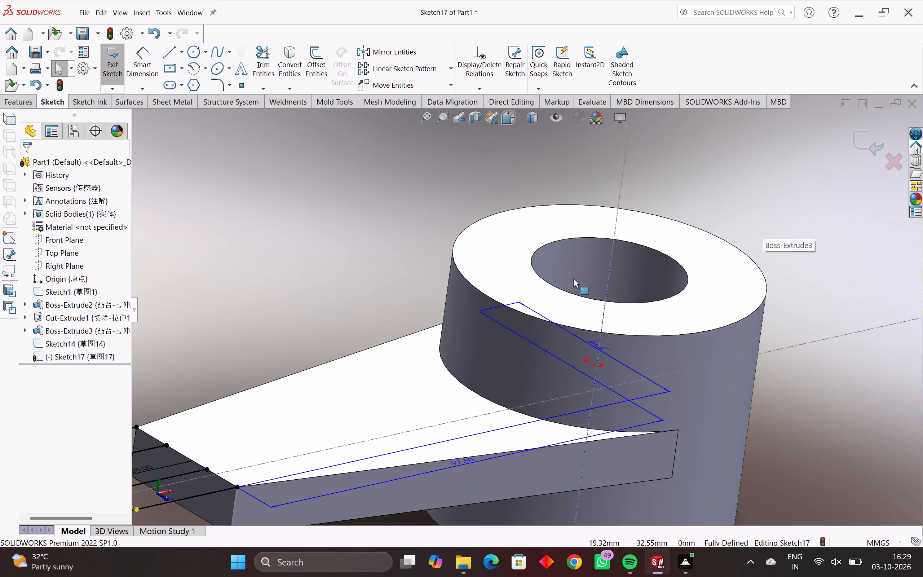
{"action": "scroll", "coordinate": [573, 279], "scroll_direction": "down", "scroll_amount": 3}
{"action": "scroll", "coordinate": [560, 367], "scroll_direction": "up", "scroll_amount": 3}
{"action": "scroll", "coordinate": [556, 353], "scroll_direction": "down", "scroll_amount": 3}
{"action": "scroll", "coordinate": [500, 296], "scroll_direction": "down", "scroll_amount": 1}
{"action": "middle_click_drag", "start_coordinate": [500, 304], "coordinate": [529, 312]}
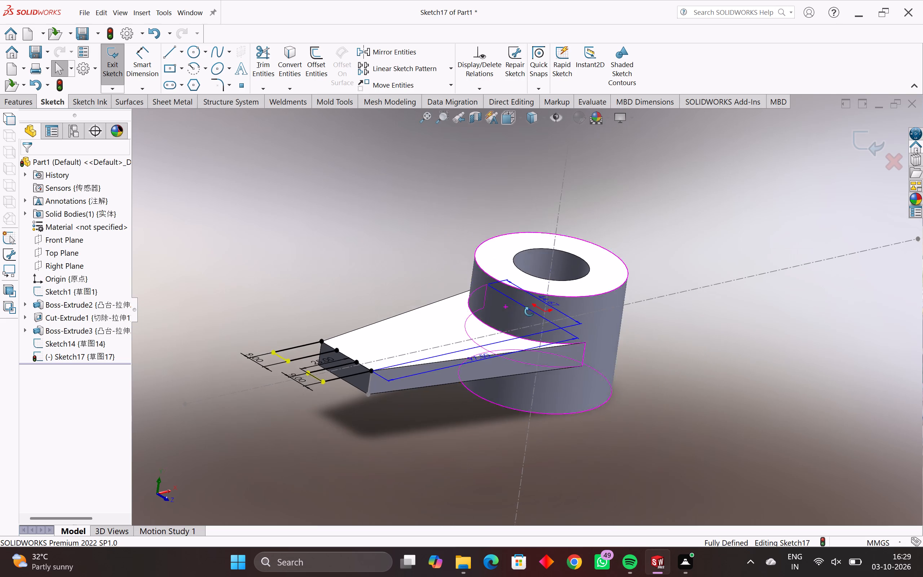
{"action": "middle_click_drag", "start_coordinate": [529, 312], "coordinate": [493, 315]}
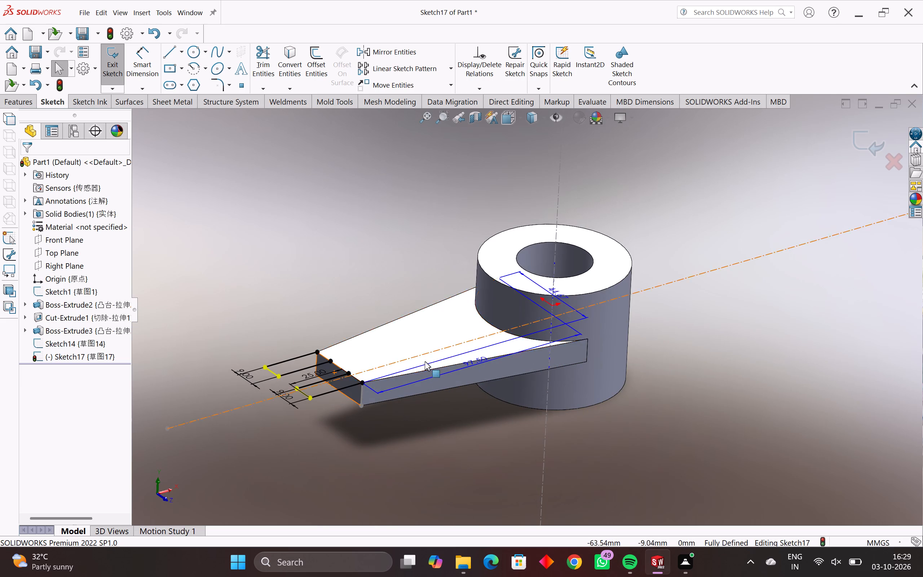
{"action": "middle_click_drag", "start_coordinate": [423, 364], "coordinate": [461, 352]}
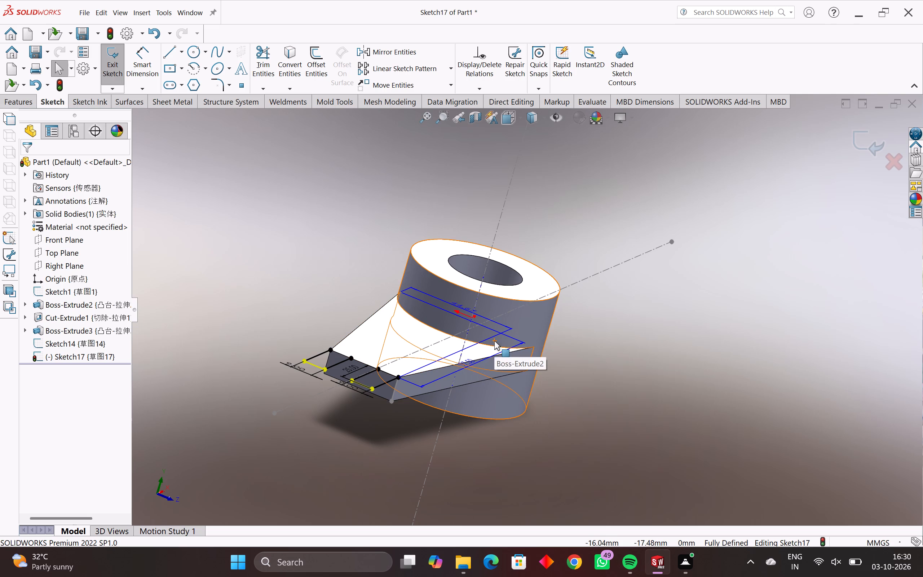
{"action": "middle_click_drag", "start_coordinate": [440, 337], "coordinate": [382, 316]}
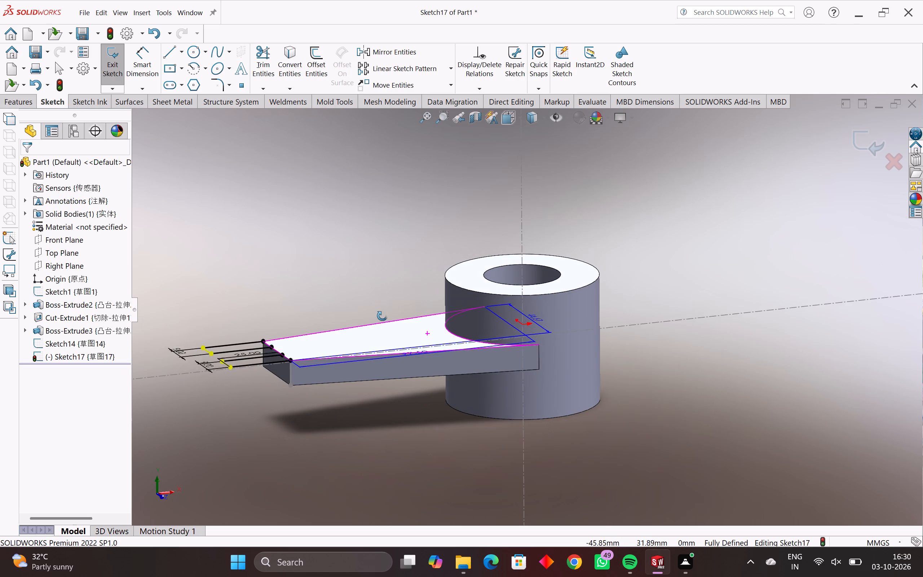
{"action": "middle_click_drag", "start_coordinate": [382, 316], "coordinate": [395, 320]}
{"action": "middle_click_drag", "start_coordinate": [362, 340], "coordinate": [390, 365]}
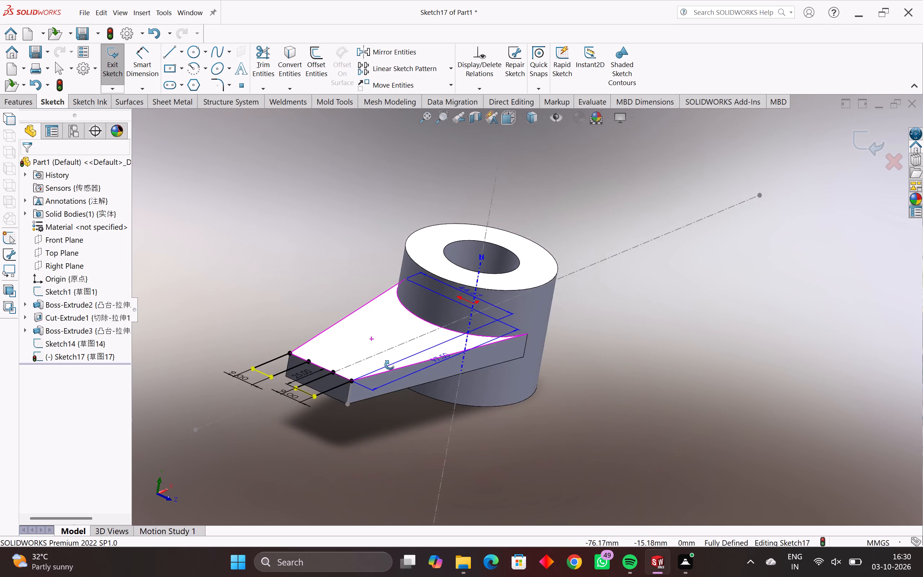
{"action": "middle_click_drag", "start_coordinate": [390, 365], "coordinate": [370, 361]}
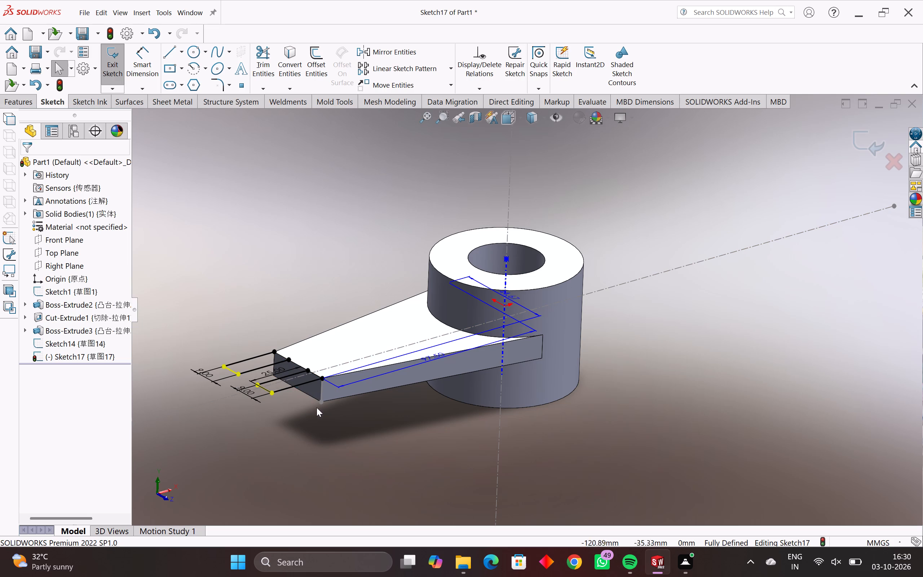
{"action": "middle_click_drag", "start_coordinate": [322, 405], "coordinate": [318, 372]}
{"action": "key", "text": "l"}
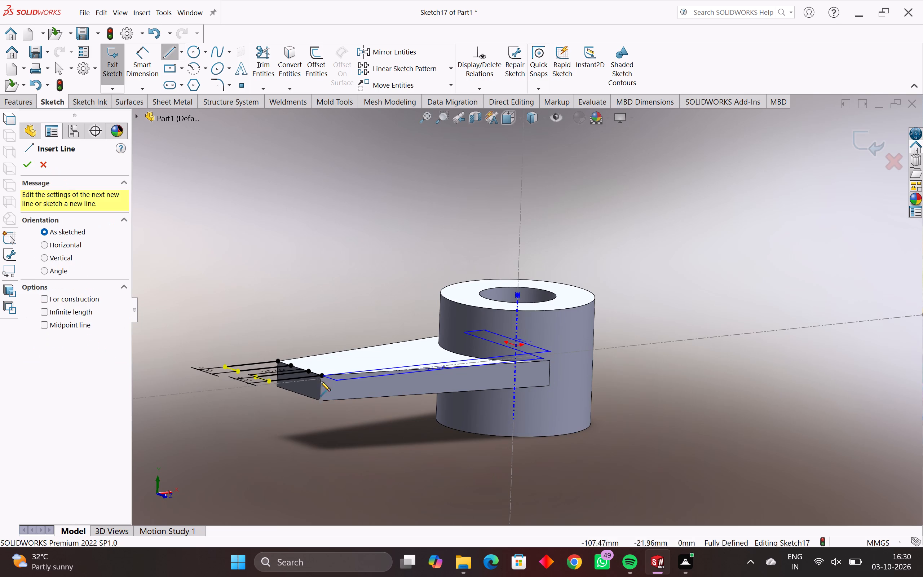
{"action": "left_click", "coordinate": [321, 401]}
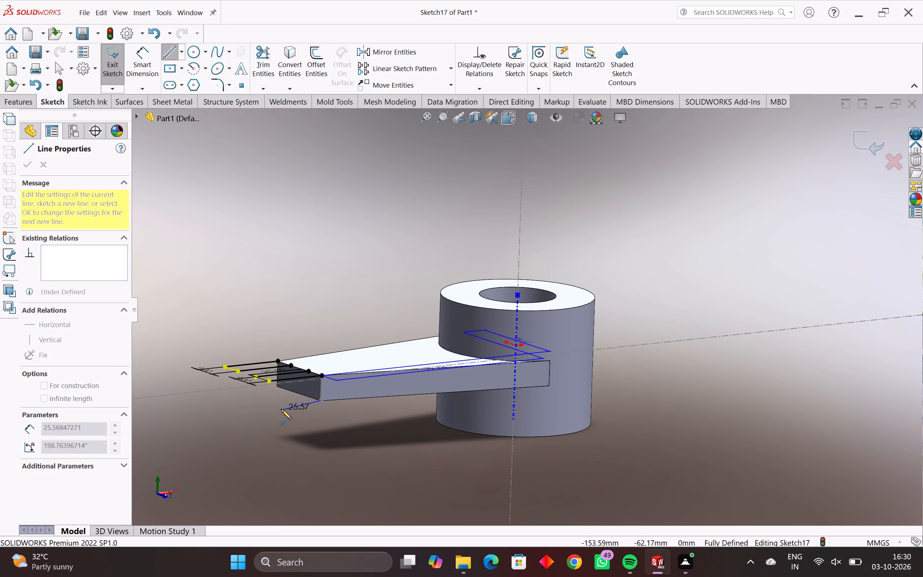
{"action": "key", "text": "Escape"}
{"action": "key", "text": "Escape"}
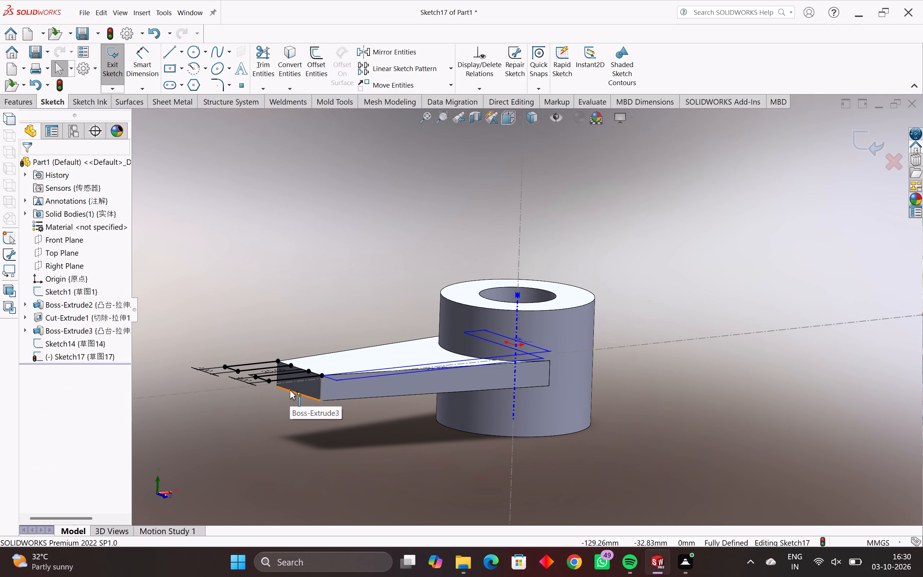
Examine the arm's end face and lower edge in relation to the prong sketch from several angles.
{"action": "scroll", "coordinate": [288, 393], "scroll_direction": "down", "scroll_amount": 1}
{"action": "middle_click_drag", "start_coordinate": [292, 393], "coordinate": [349, 391]}
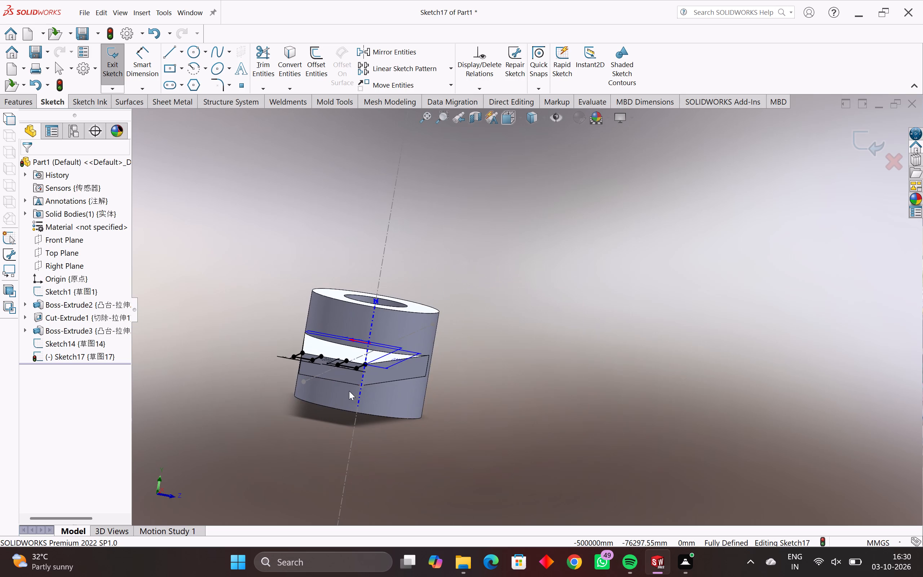
{"action": "scroll", "coordinate": [346, 390], "scroll_direction": "up", "scroll_amount": 2}
{"action": "middle_click_drag", "start_coordinate": [330, 396], "coordinate": [264, 431]}
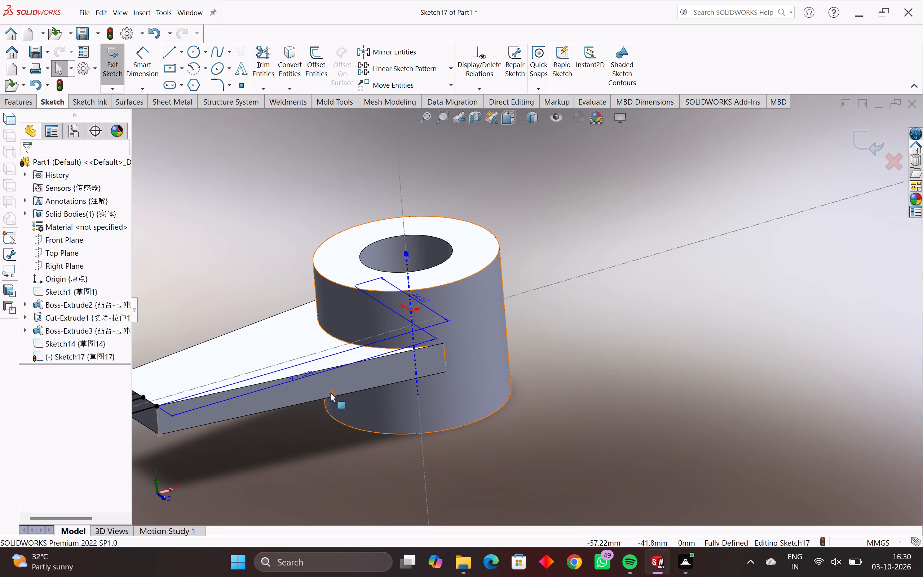
{"action": "middle_click_drag", "start_coordinate": [324, 423], "coordinate": [350, 417]}
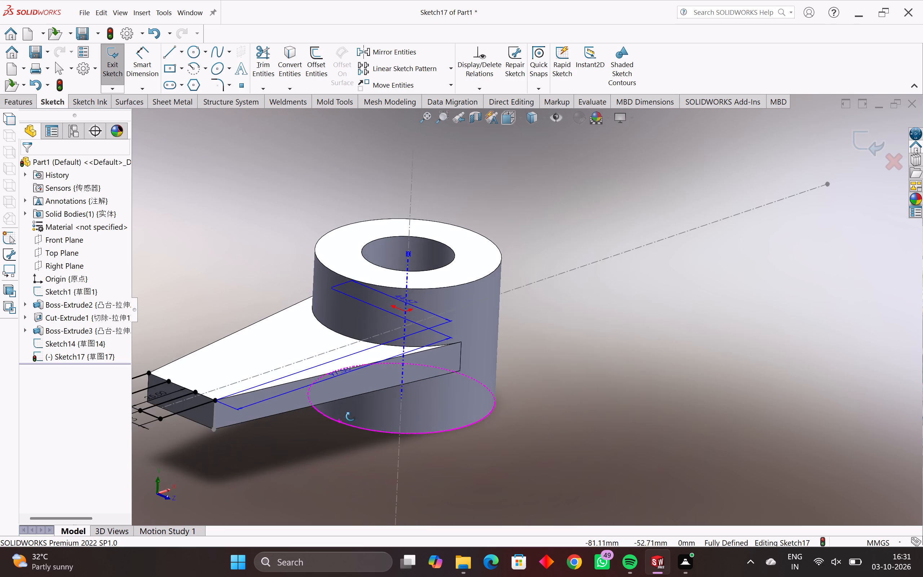
{"action": "middle_click_drag", "start_coordinate": [350, 417], "coordinate": [355, 415]}
{"action": "middle_click_drag", "start_coordinate": [258, 418], "coordinate": [314, 414]}
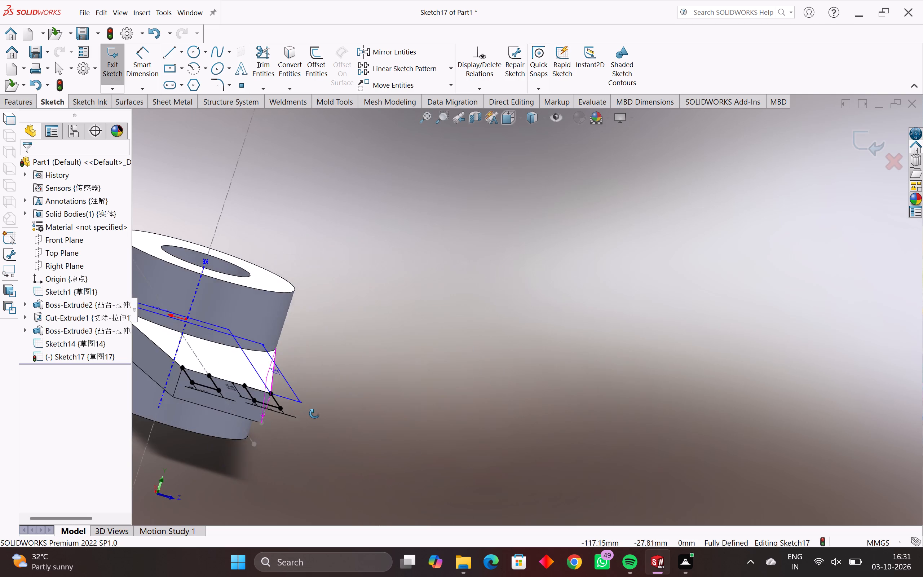
{"action": "middle_click_drag", "start_coordinate": [314, 414], "coordinate": [236, 401]}
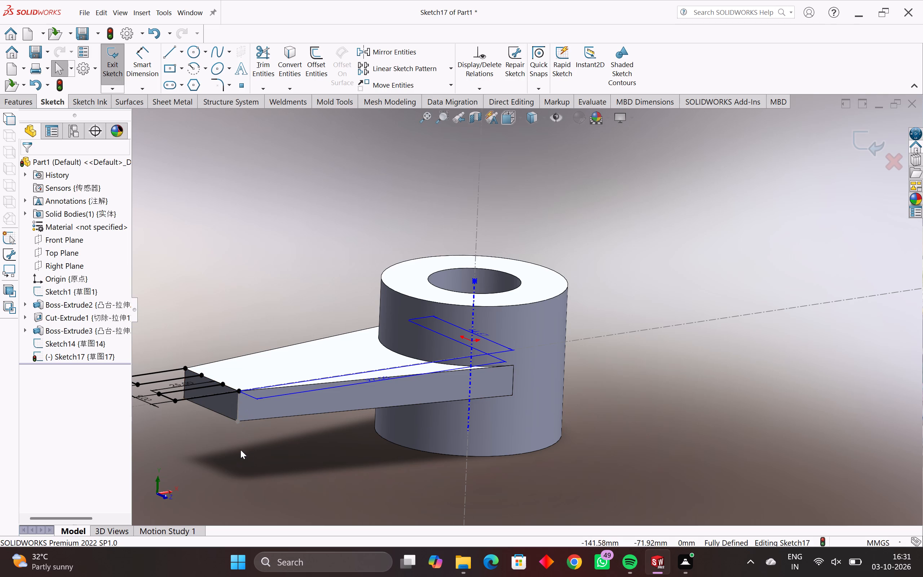
{"action": "middle_click_drag", "start_coordinate": [244, 449], "coordinate": [234, 453]}
{"action": "scroll", "coordinate": [228, 450], "scroll_direction": "down", "scroll_amount": 2}
{"action": "middle_click_drag", "start_coordinate": [228, 450], "coordinate": [253, 446]}
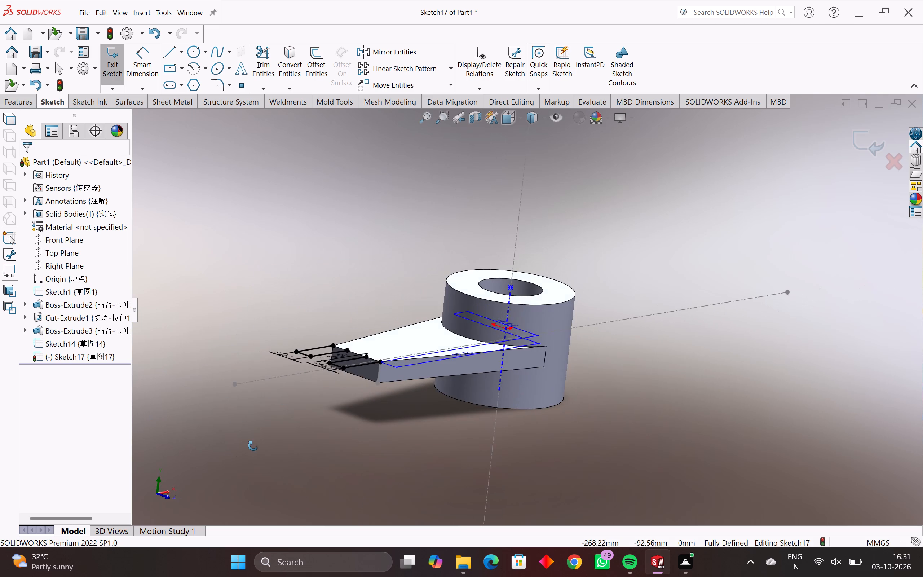
{"action": "middle_click_drag", "start_coordinate": [253, 446], "coordinate": [236, 447]}
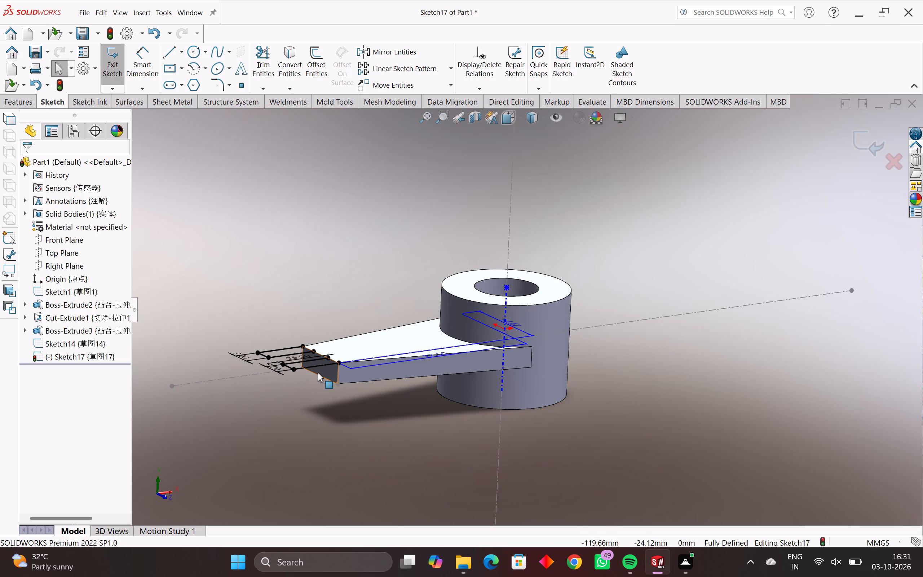
{"action": "scroll", "coordinate": [318, 373], "scroll_direction": "up", "scroll_amount": 2}
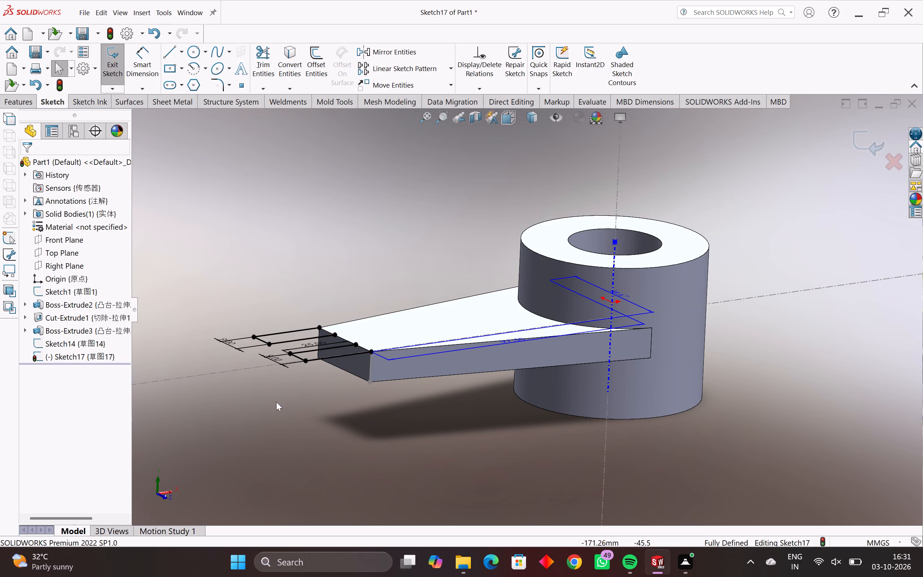
{"action": "middle_click_drag", "start_coordinate": [350, 386], "coordinate": [322, 391]}
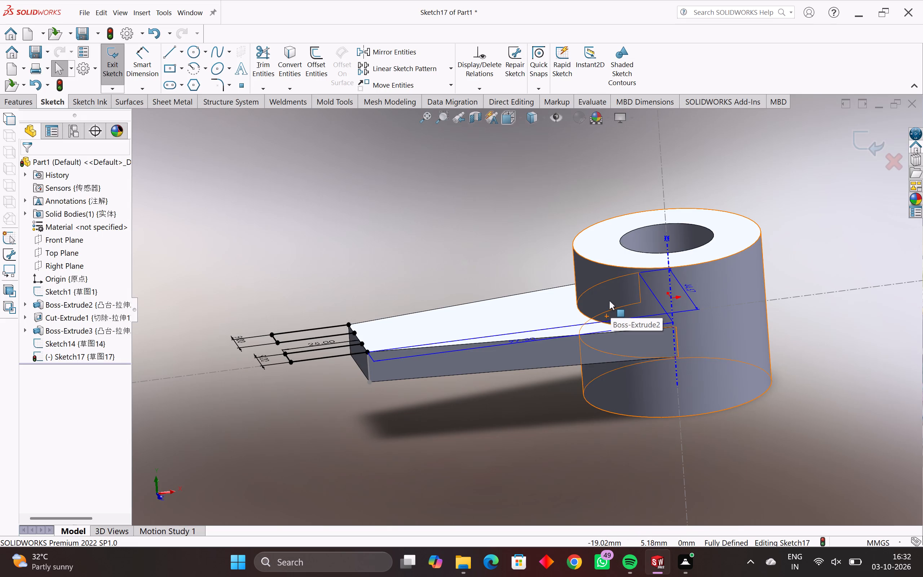
{"action": "middle_click_drag", "start_coordinate": [424, 400], "coordinate": [450, 411]}
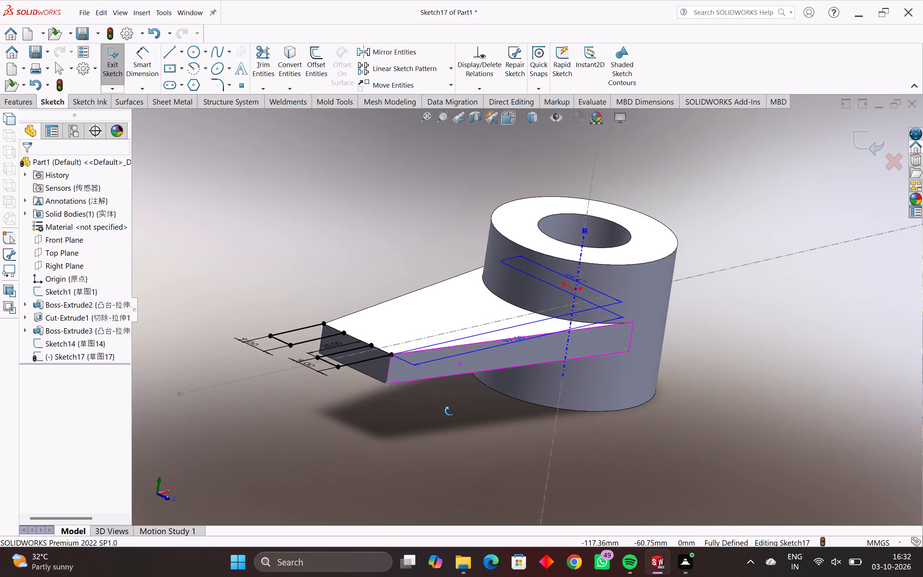
{"action": "middle_click_drag", "start_coordinate": [450, 411], "coordinate": [423, 418]}
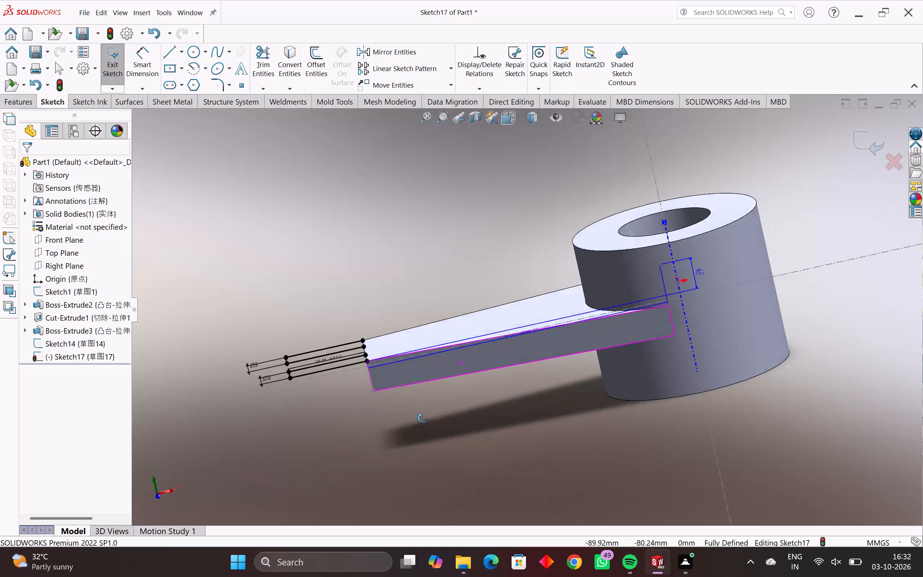
{"action": "middle_click_drag", "start_coordinate": [423, 418], "coordinate": [452, 414]}
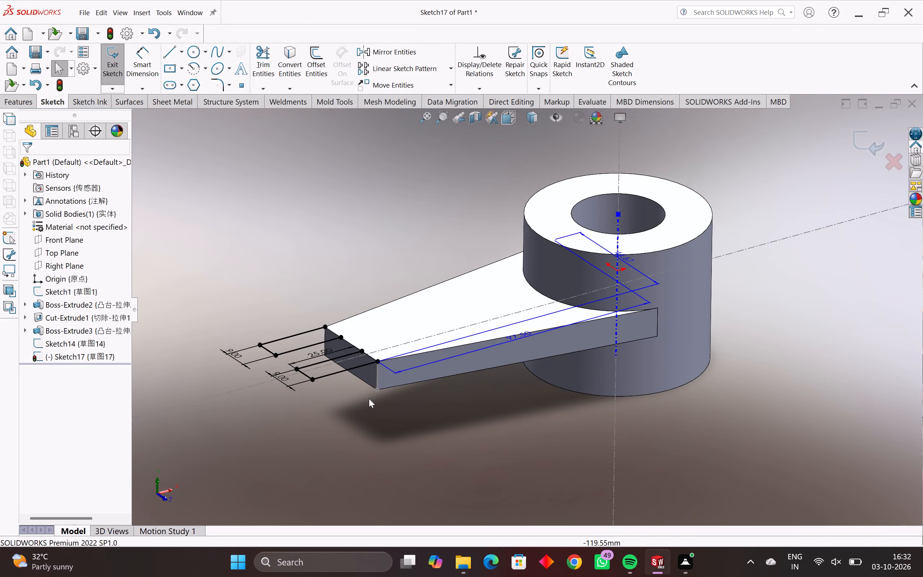
{"action": "middle_click_drag", "start_coordinate": [368, 408], "coordinate": [468, 399]}
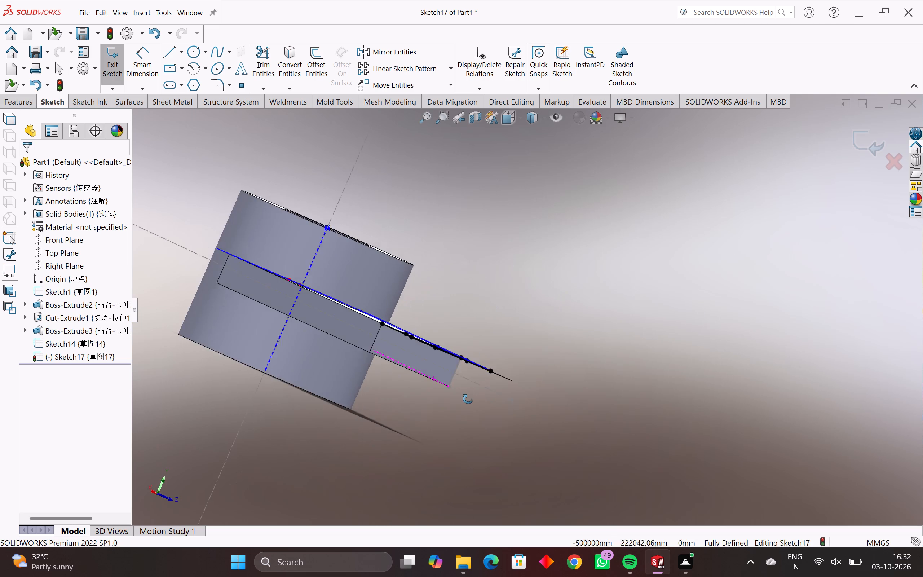
{"action": "middle_click_drag", "start_coordinate": [468, 399], "coordinate": [370, 396]}
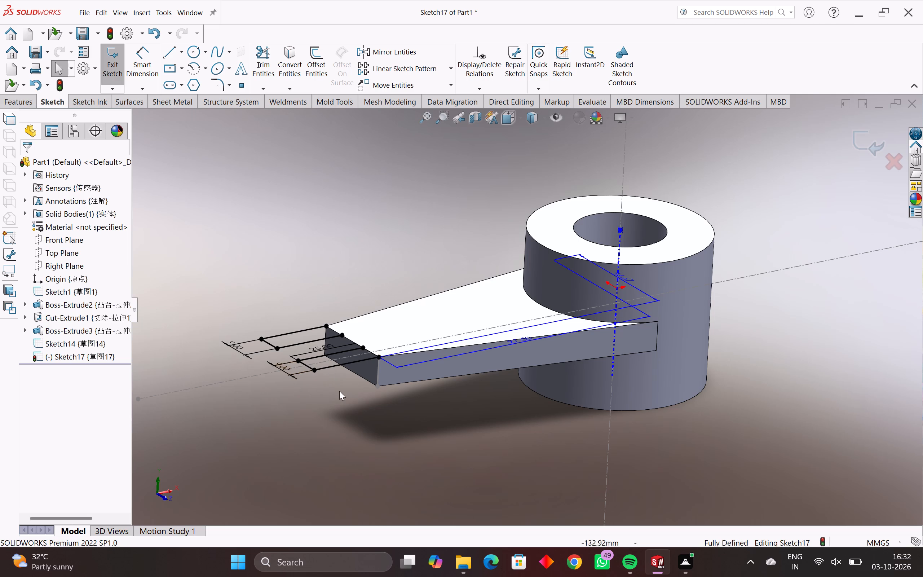
{"action": "middle_click_drag", "start_coordinate": [340, 391], "coordinate": [315, 382]}
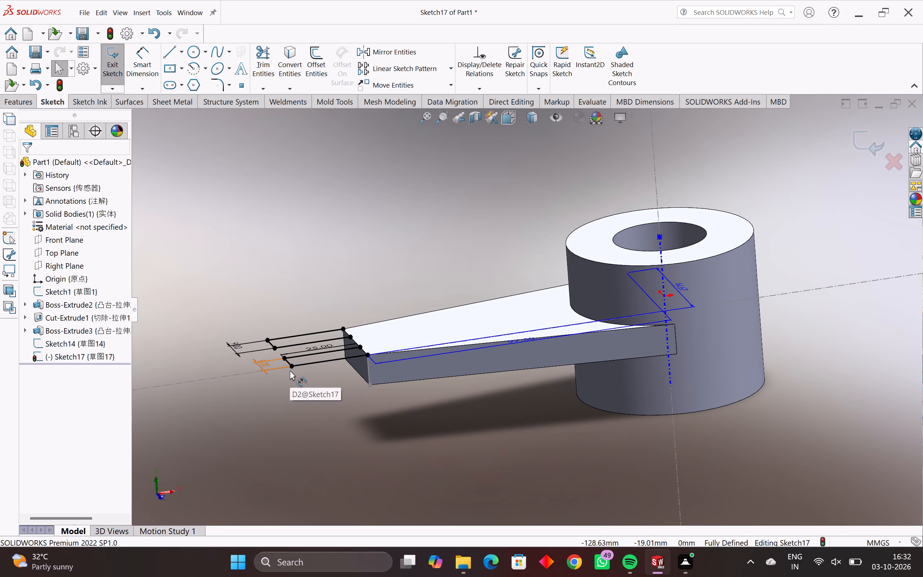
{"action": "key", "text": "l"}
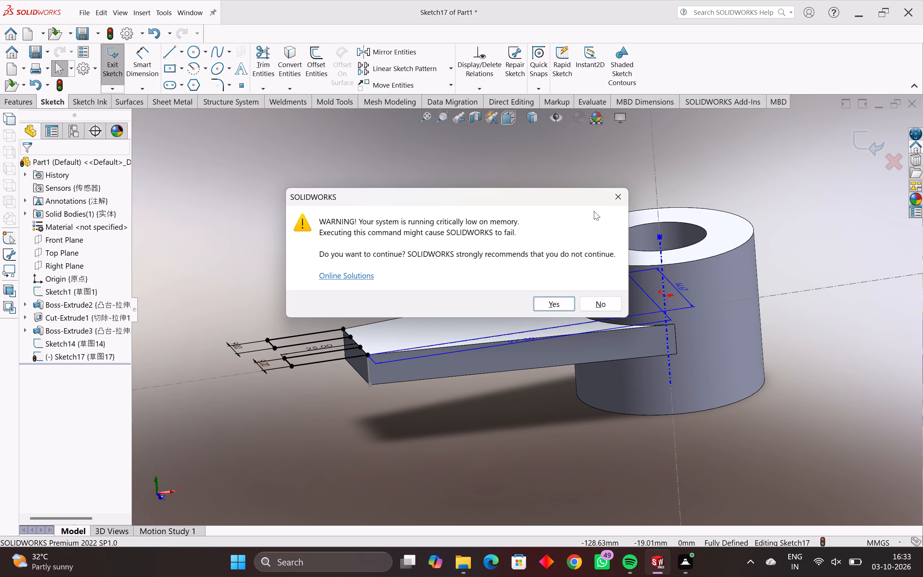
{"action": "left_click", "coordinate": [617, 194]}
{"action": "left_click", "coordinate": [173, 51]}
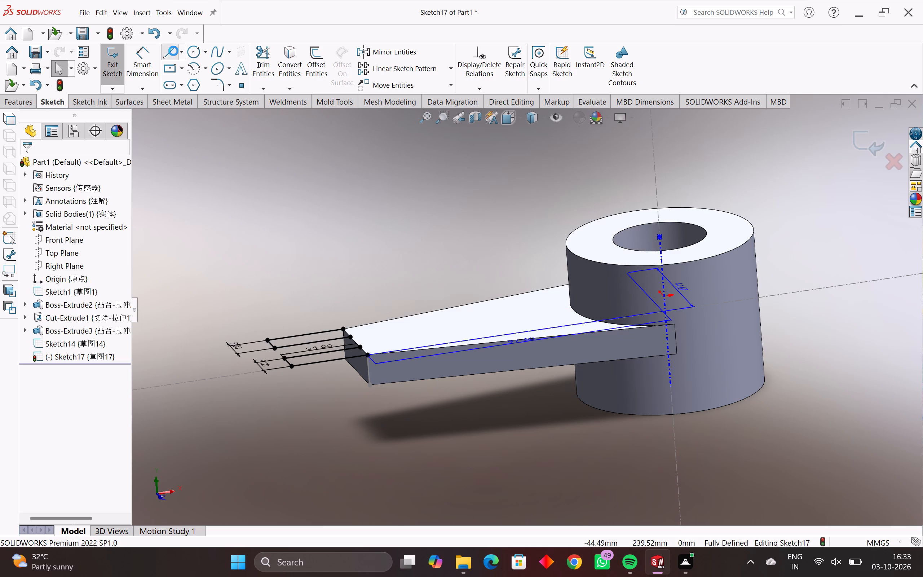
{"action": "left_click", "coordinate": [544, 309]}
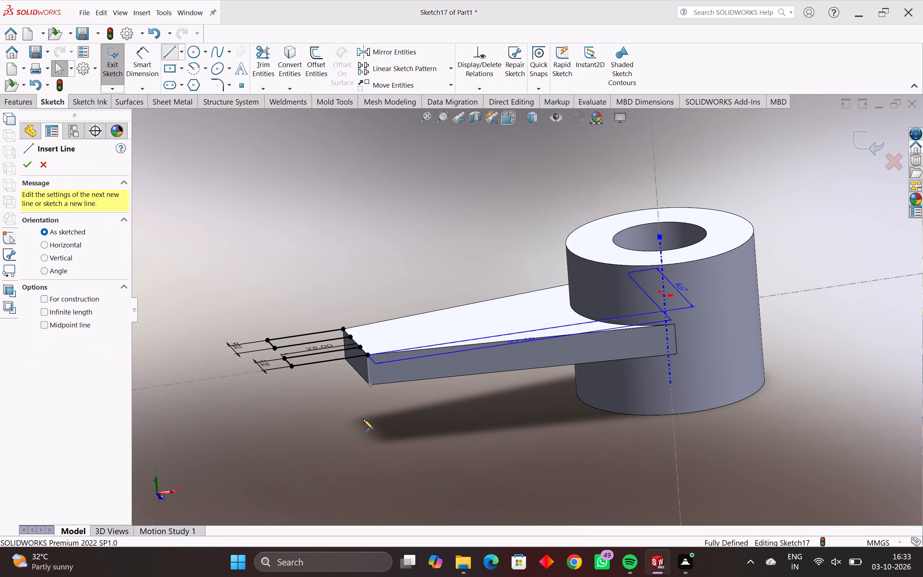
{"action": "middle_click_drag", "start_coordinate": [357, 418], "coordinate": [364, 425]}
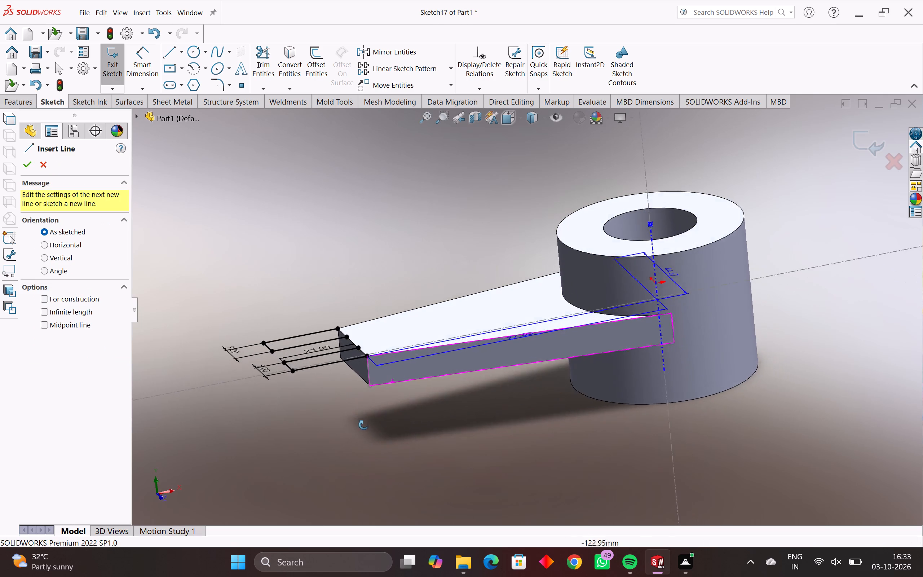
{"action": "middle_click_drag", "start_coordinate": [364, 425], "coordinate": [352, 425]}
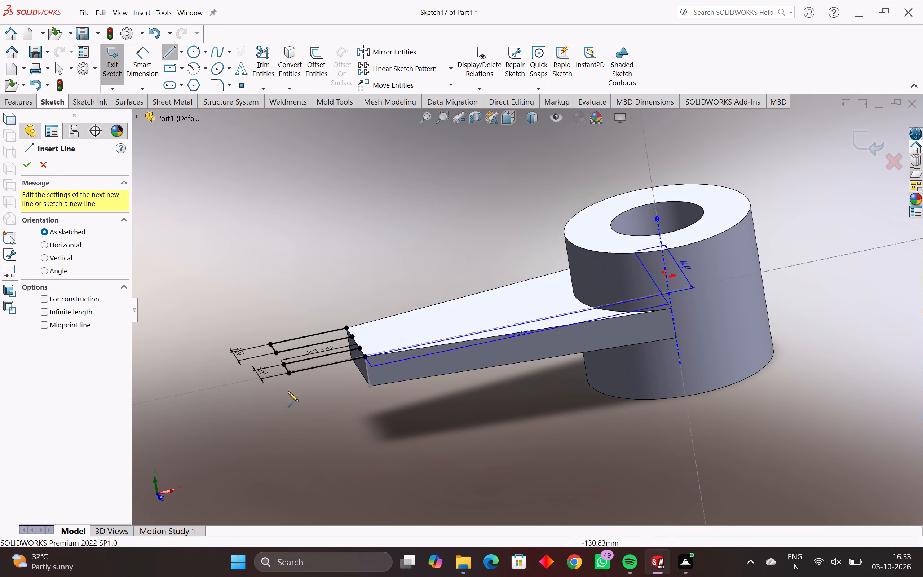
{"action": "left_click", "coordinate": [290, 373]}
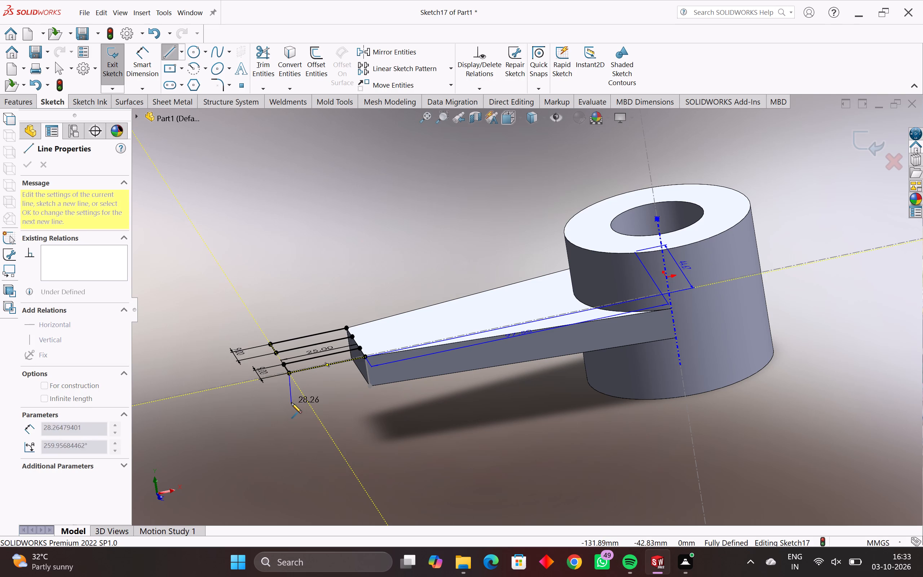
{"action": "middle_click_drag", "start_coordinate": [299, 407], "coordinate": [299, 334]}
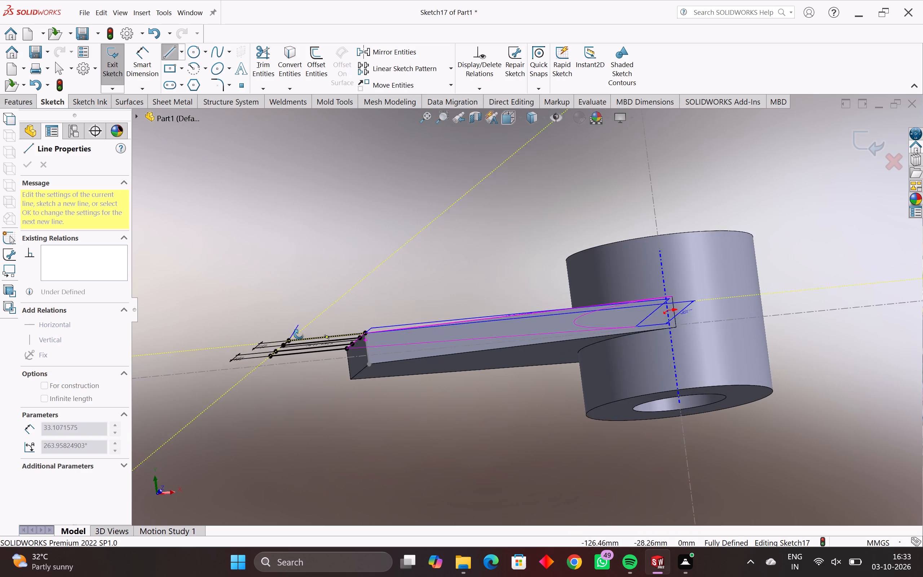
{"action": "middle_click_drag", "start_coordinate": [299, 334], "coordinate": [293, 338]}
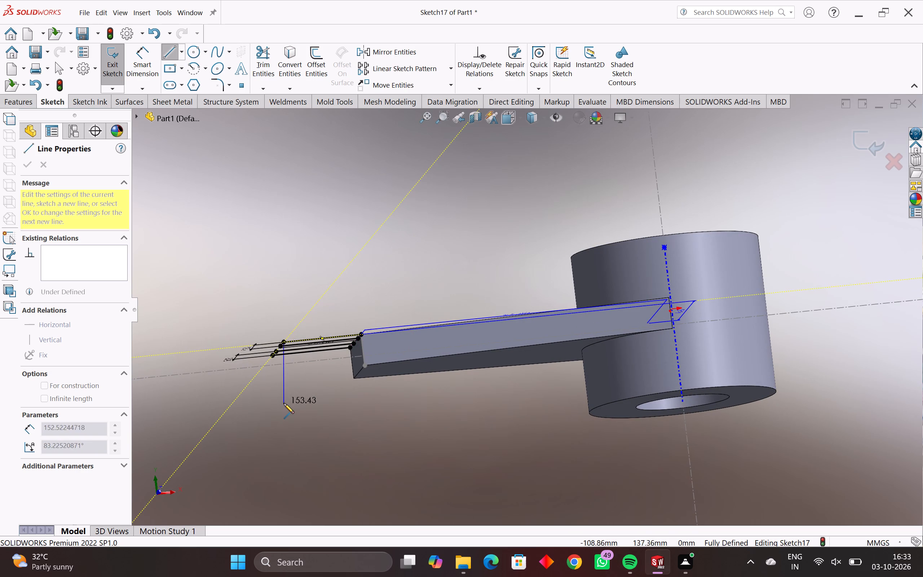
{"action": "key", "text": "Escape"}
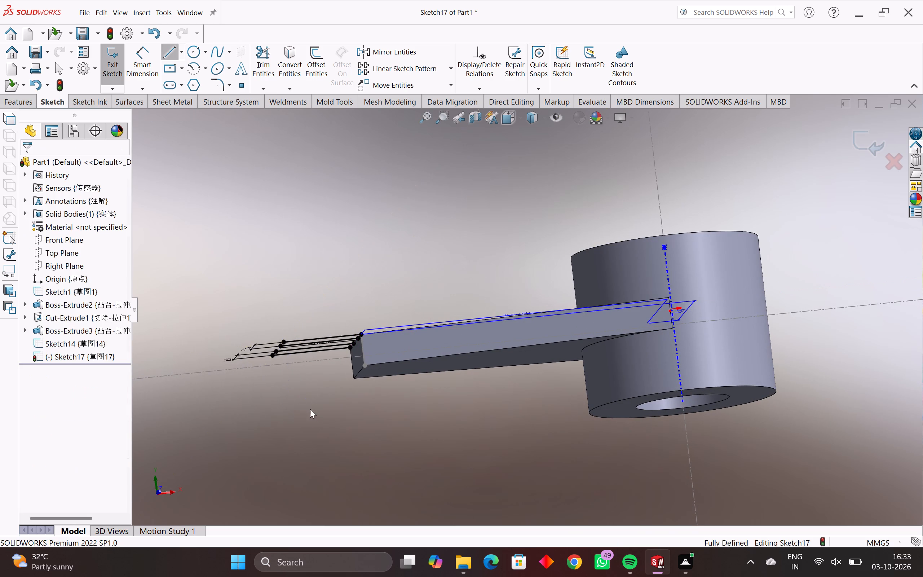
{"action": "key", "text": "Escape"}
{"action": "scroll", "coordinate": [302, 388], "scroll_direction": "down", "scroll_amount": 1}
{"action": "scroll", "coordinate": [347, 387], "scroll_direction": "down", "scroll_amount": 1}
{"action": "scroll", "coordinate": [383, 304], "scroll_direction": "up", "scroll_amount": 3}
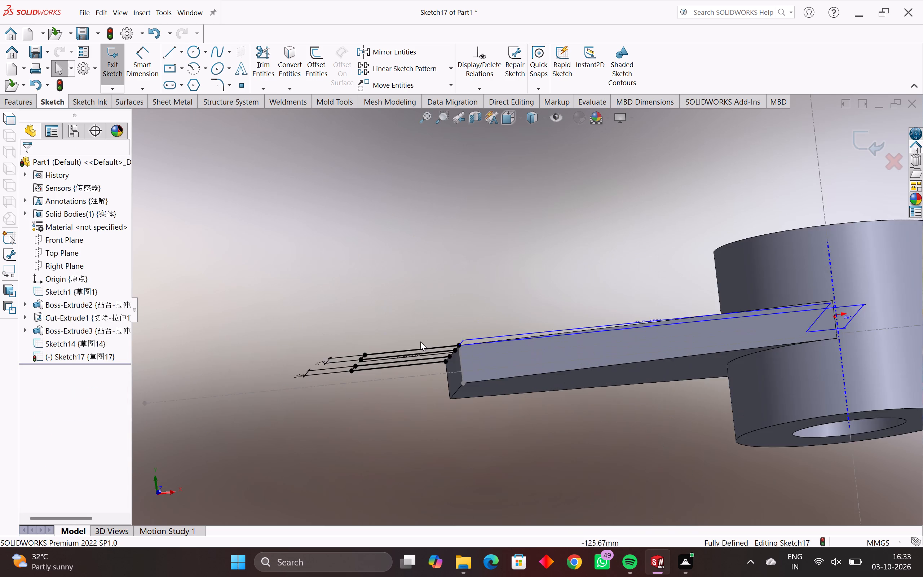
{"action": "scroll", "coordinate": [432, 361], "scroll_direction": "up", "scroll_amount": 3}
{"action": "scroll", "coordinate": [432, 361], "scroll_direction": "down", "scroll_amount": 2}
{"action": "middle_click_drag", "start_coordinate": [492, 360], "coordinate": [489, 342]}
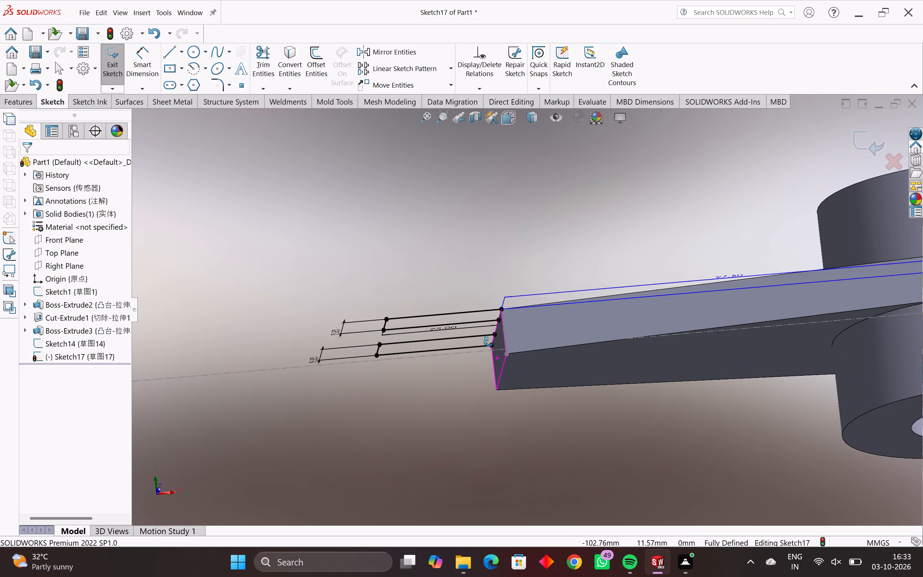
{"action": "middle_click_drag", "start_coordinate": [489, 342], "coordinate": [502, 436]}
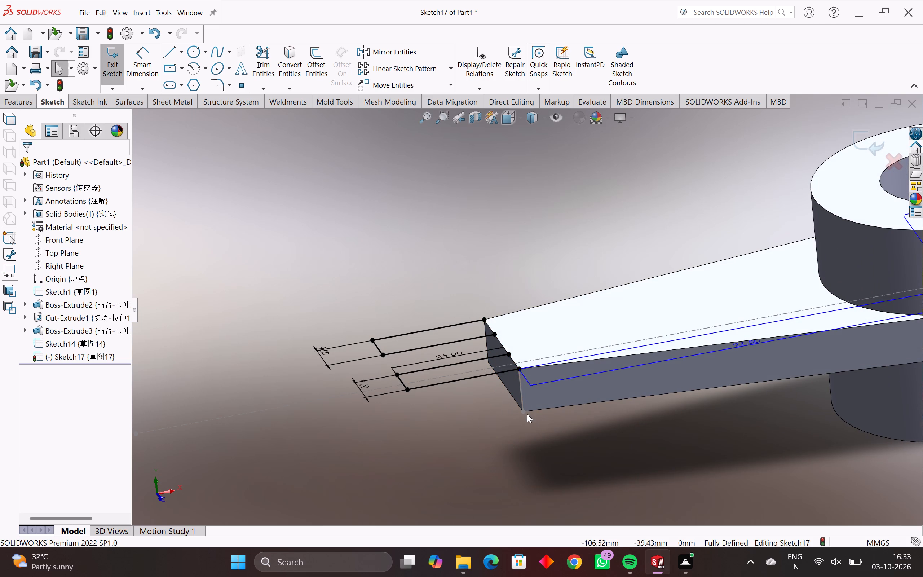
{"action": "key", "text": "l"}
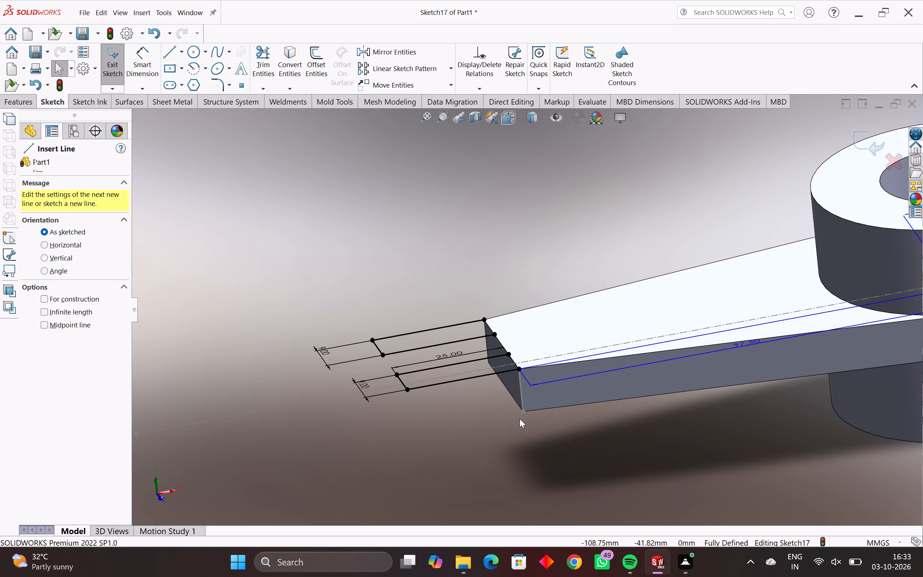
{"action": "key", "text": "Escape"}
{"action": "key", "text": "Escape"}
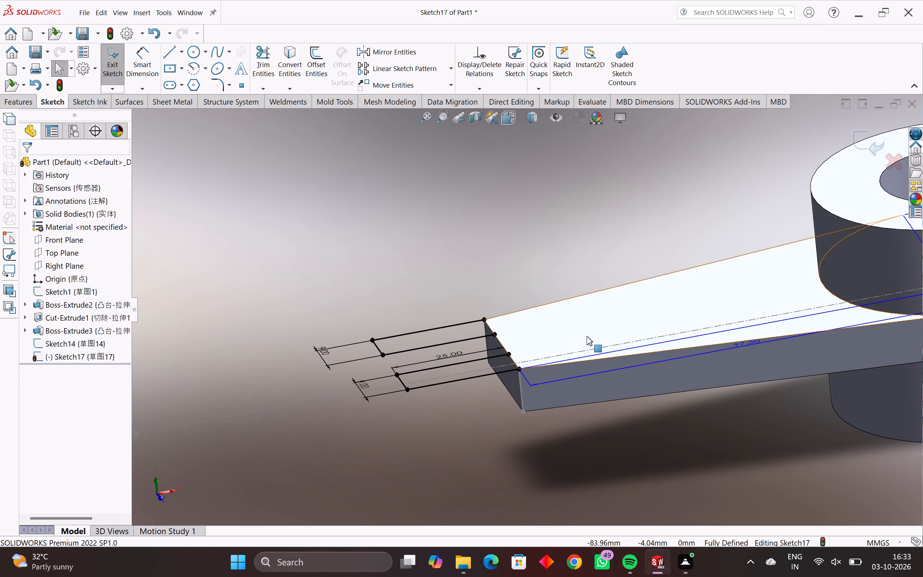
Close the sketch containing the two prong outlines.
{"action": "left_click", "coordinate": [118, 68]}
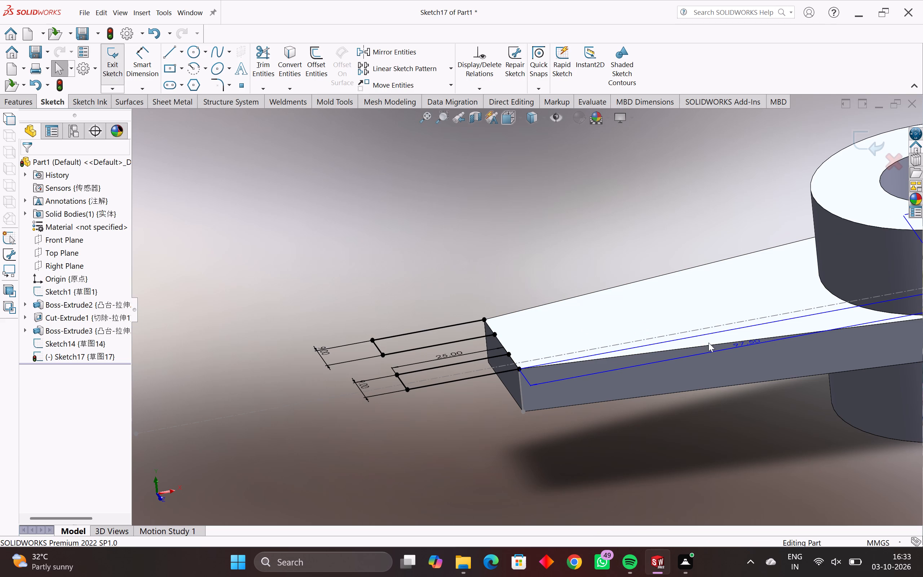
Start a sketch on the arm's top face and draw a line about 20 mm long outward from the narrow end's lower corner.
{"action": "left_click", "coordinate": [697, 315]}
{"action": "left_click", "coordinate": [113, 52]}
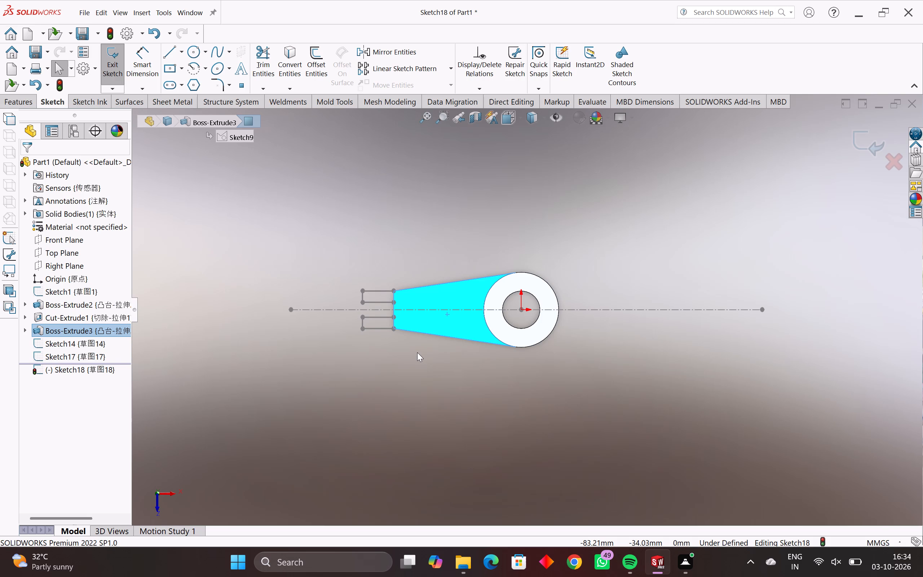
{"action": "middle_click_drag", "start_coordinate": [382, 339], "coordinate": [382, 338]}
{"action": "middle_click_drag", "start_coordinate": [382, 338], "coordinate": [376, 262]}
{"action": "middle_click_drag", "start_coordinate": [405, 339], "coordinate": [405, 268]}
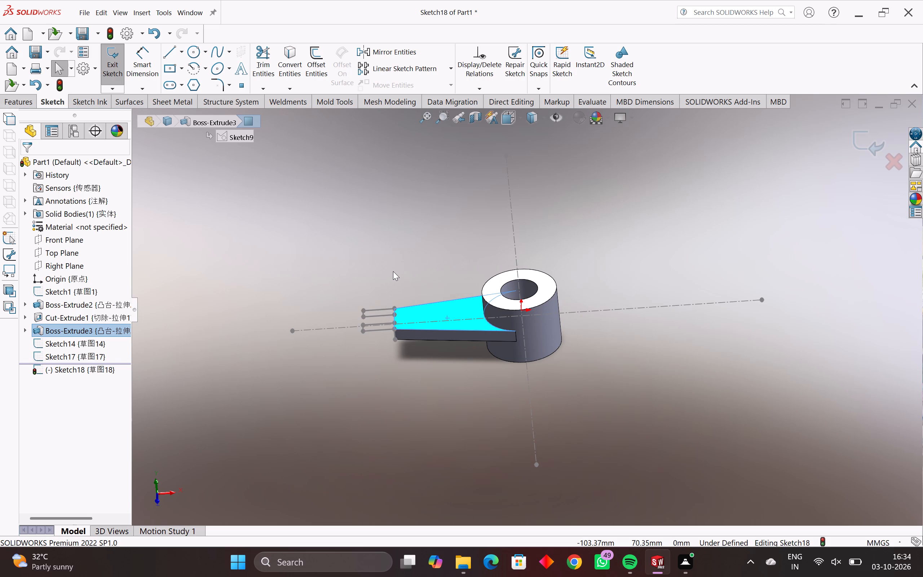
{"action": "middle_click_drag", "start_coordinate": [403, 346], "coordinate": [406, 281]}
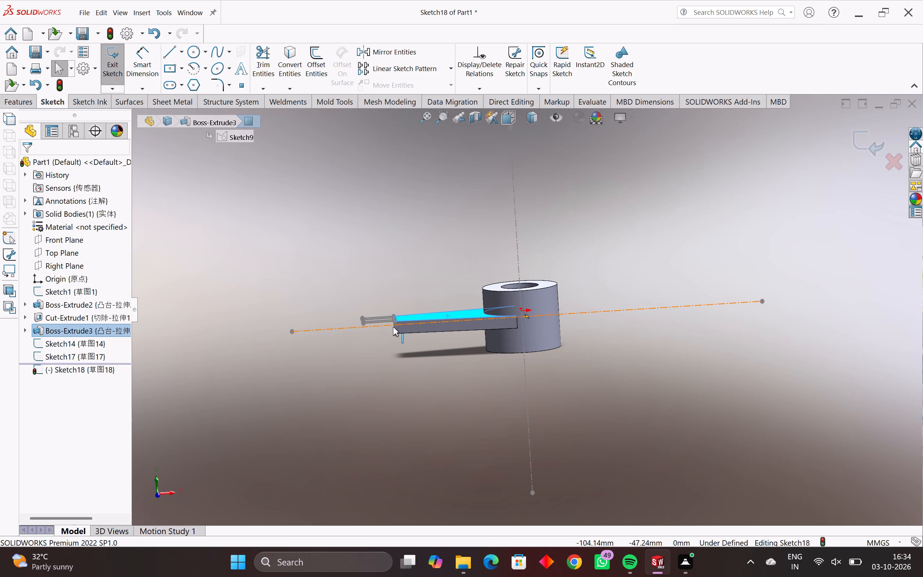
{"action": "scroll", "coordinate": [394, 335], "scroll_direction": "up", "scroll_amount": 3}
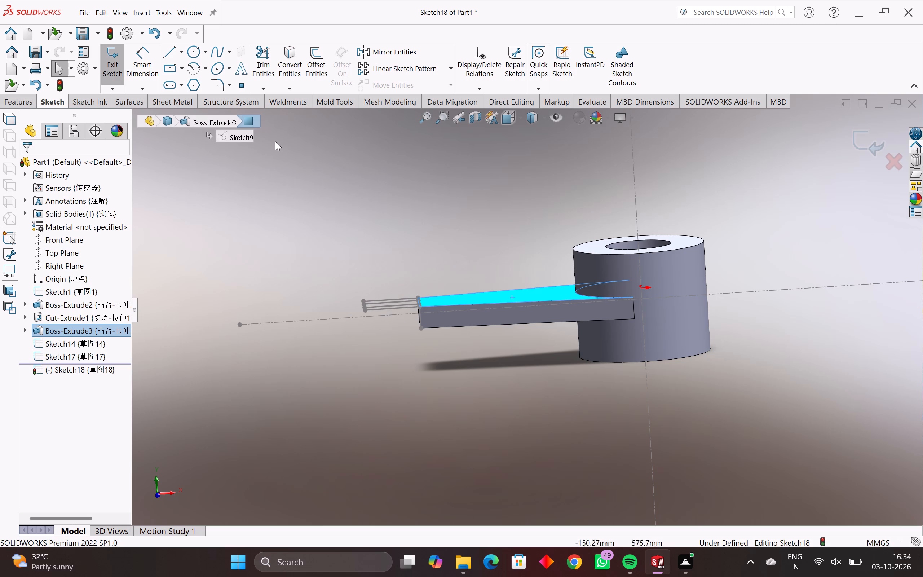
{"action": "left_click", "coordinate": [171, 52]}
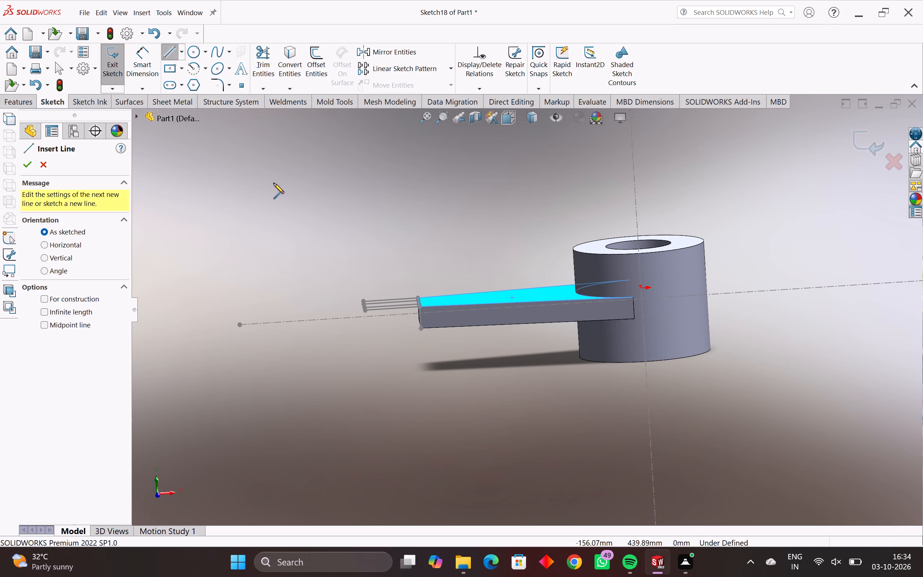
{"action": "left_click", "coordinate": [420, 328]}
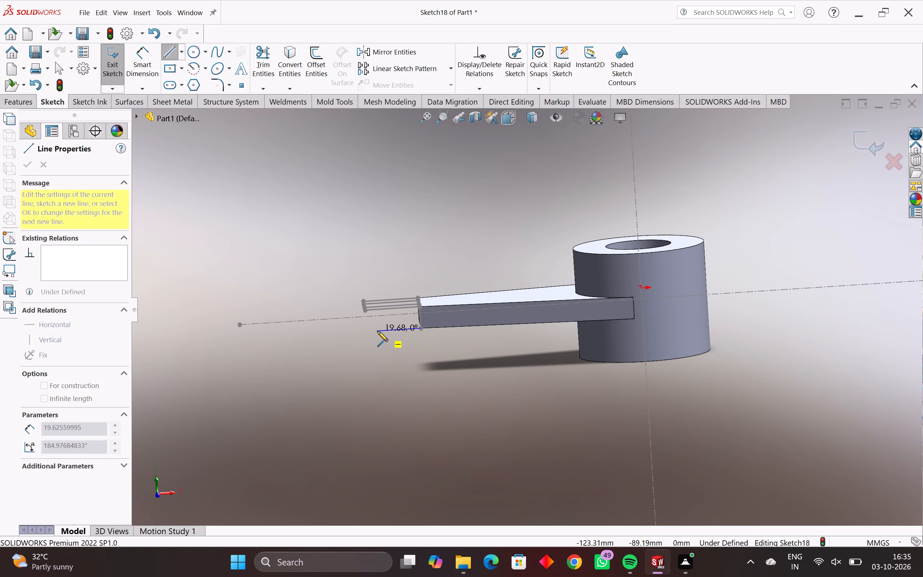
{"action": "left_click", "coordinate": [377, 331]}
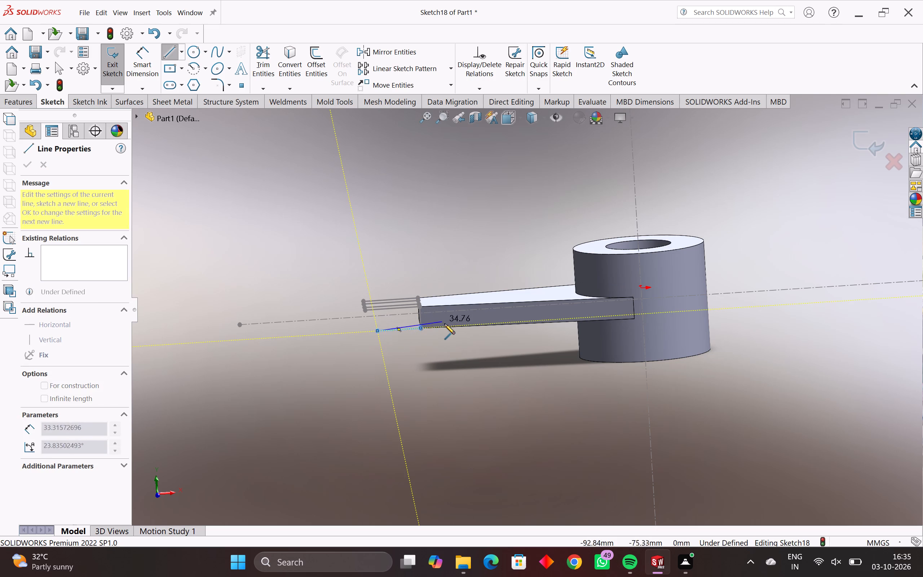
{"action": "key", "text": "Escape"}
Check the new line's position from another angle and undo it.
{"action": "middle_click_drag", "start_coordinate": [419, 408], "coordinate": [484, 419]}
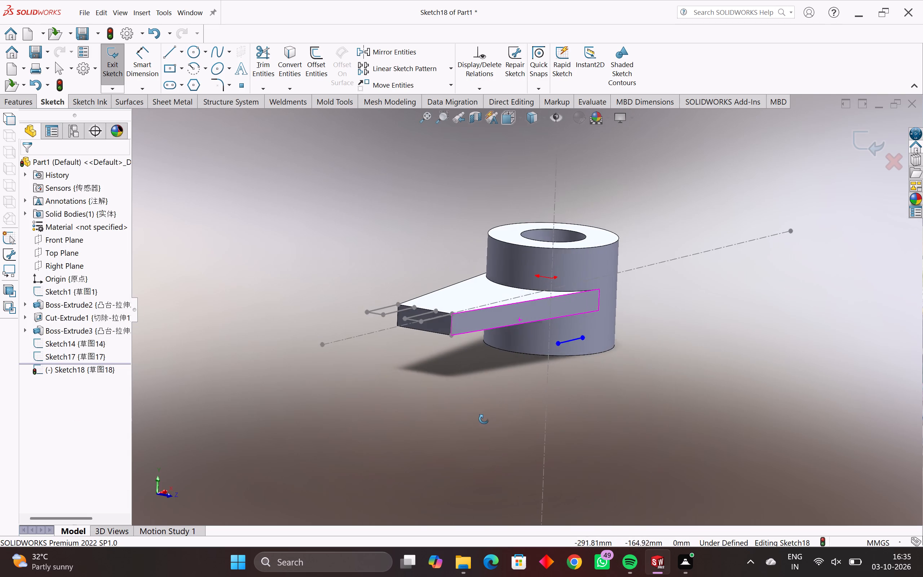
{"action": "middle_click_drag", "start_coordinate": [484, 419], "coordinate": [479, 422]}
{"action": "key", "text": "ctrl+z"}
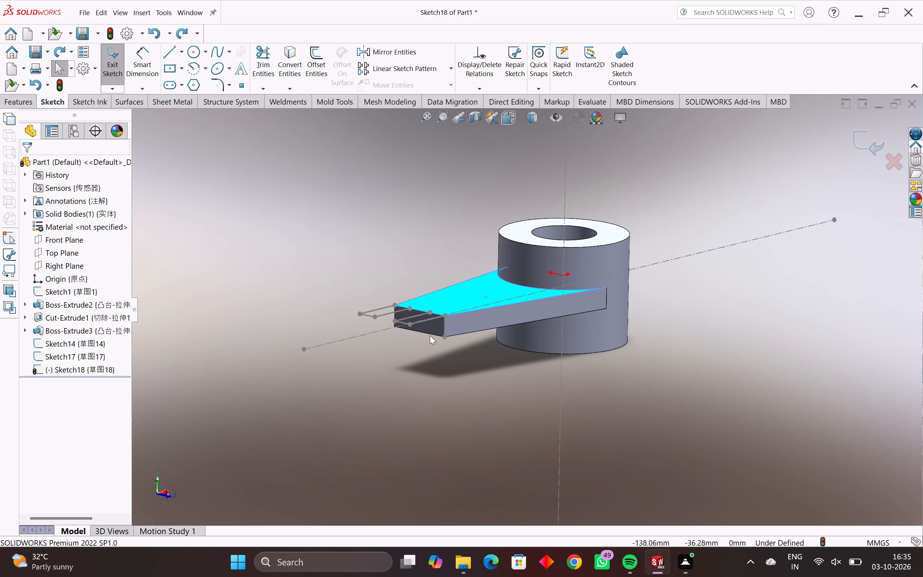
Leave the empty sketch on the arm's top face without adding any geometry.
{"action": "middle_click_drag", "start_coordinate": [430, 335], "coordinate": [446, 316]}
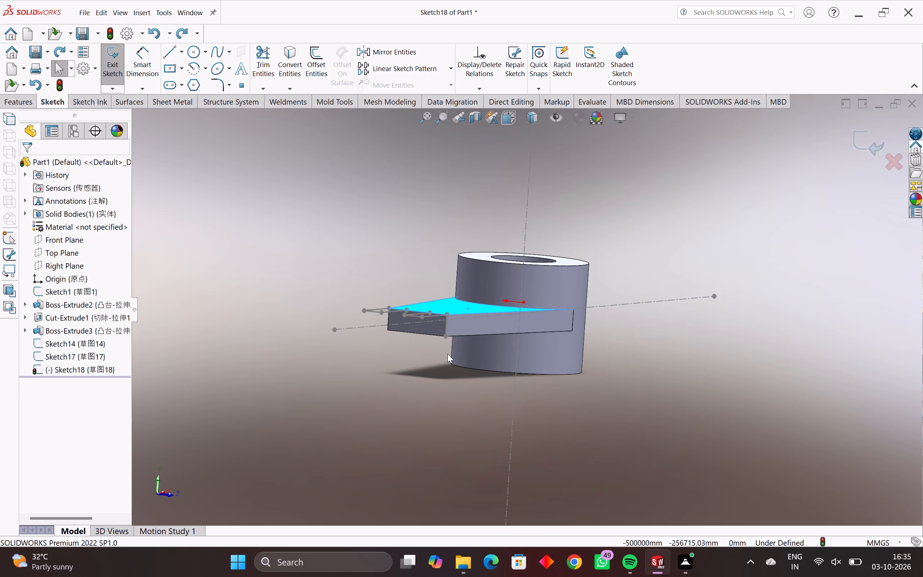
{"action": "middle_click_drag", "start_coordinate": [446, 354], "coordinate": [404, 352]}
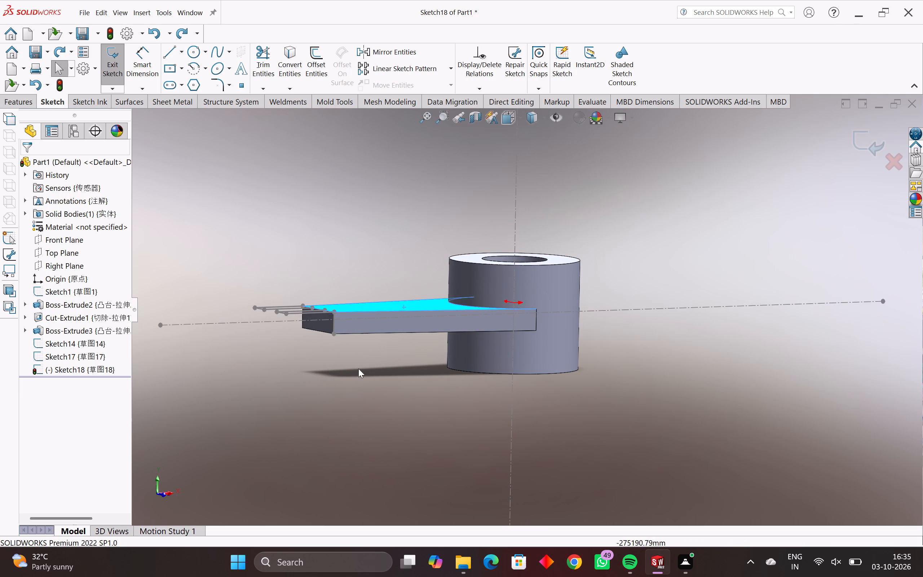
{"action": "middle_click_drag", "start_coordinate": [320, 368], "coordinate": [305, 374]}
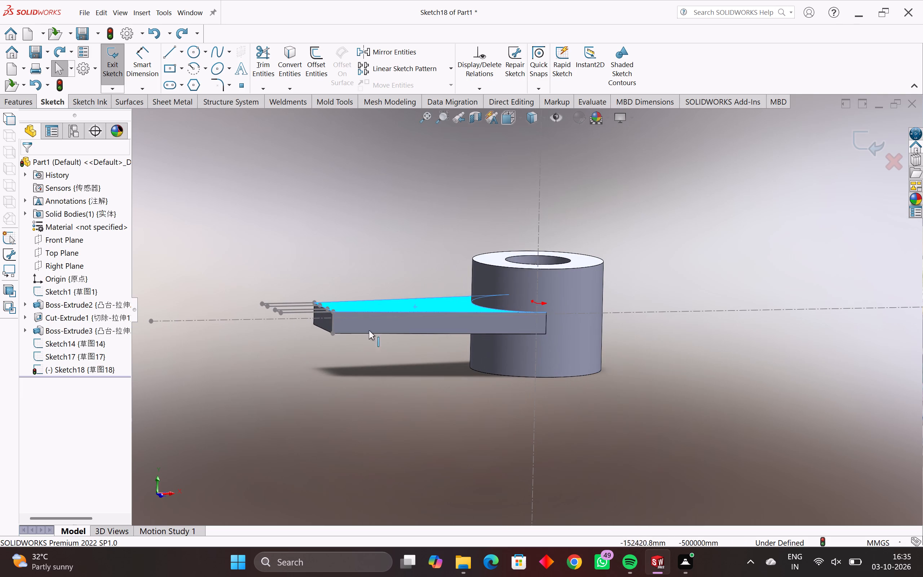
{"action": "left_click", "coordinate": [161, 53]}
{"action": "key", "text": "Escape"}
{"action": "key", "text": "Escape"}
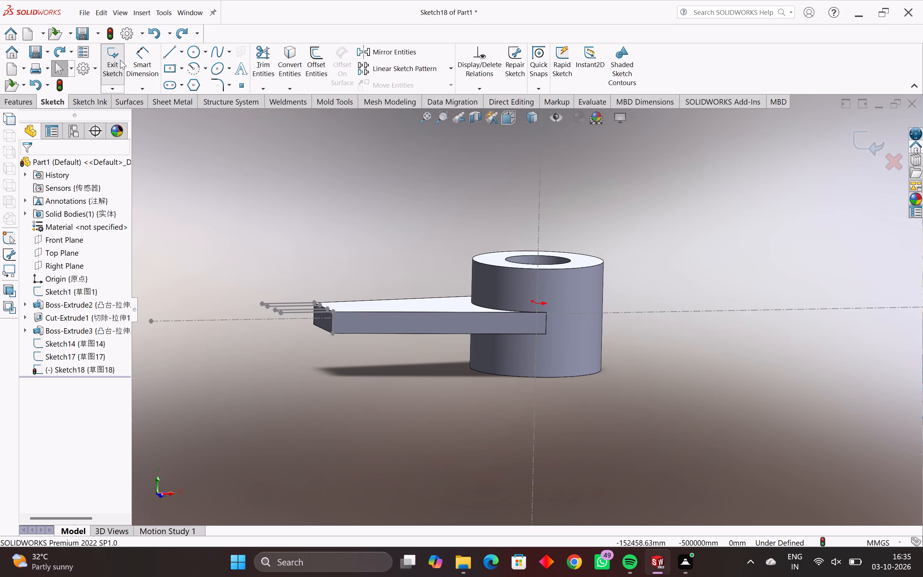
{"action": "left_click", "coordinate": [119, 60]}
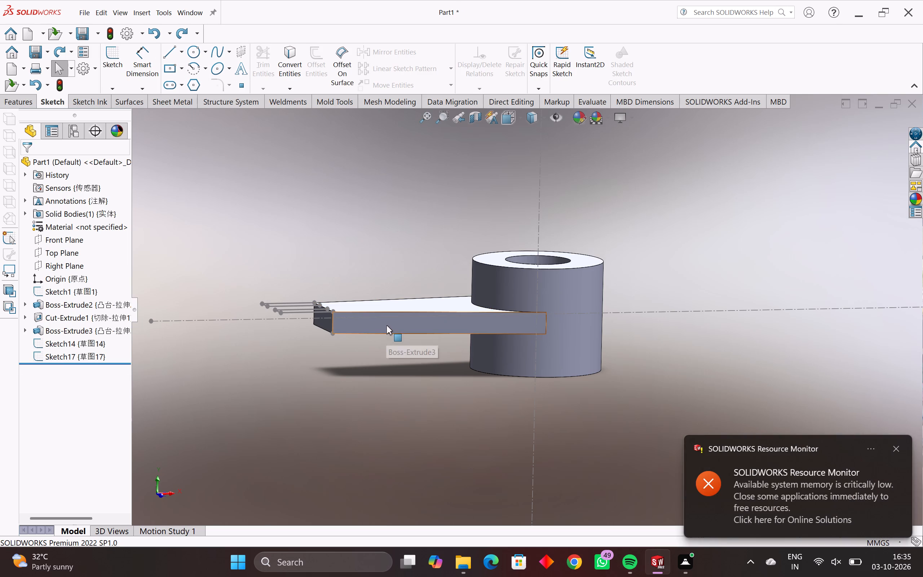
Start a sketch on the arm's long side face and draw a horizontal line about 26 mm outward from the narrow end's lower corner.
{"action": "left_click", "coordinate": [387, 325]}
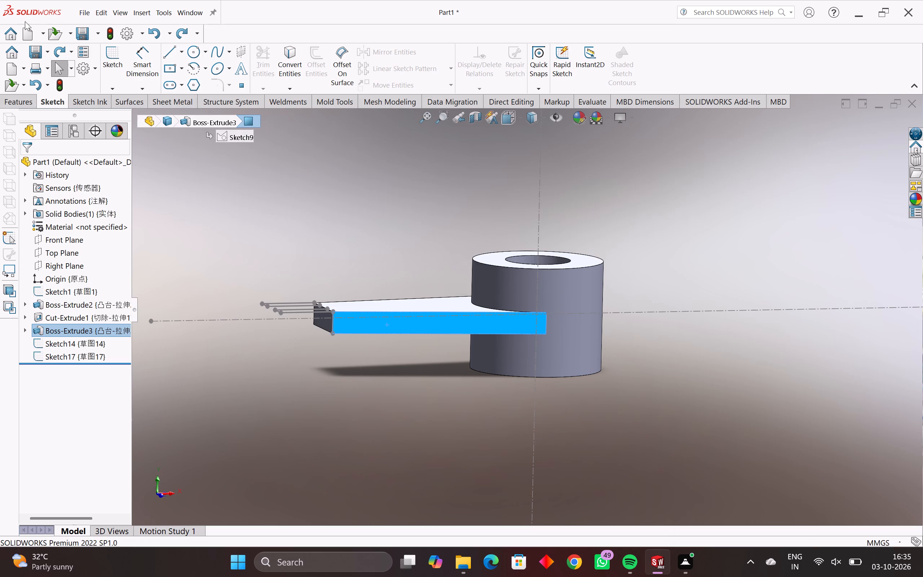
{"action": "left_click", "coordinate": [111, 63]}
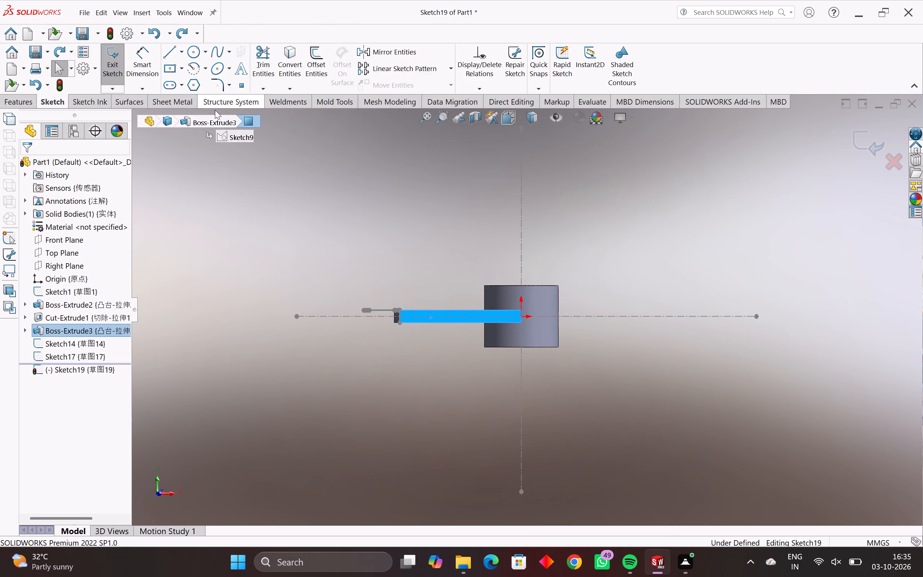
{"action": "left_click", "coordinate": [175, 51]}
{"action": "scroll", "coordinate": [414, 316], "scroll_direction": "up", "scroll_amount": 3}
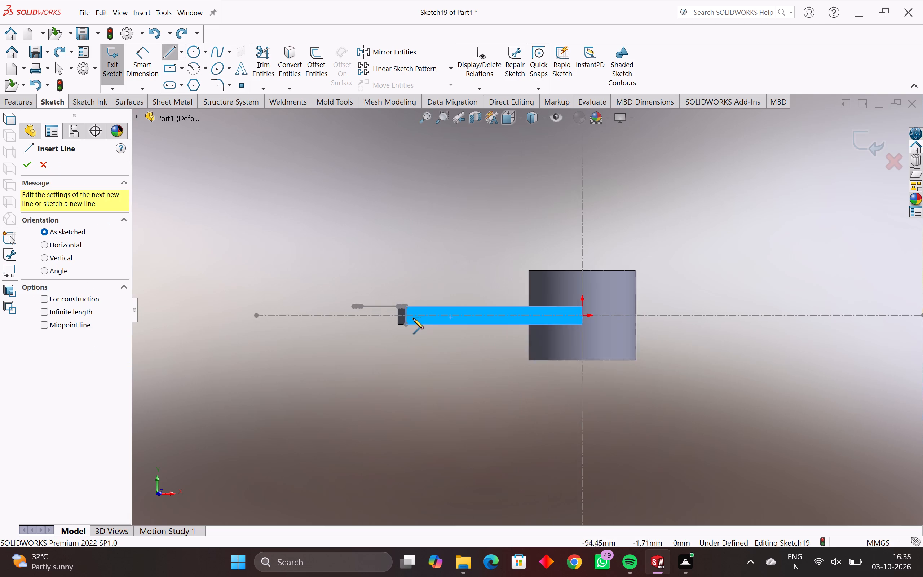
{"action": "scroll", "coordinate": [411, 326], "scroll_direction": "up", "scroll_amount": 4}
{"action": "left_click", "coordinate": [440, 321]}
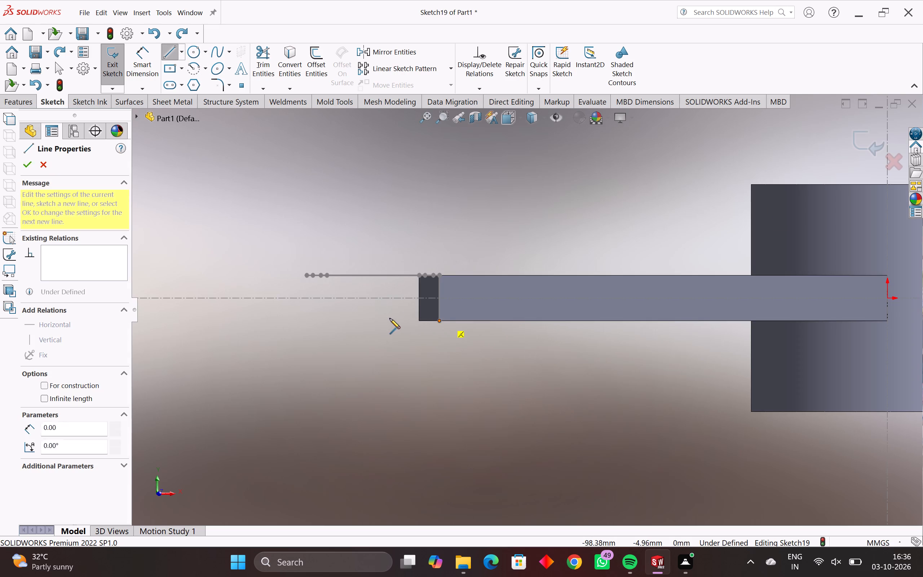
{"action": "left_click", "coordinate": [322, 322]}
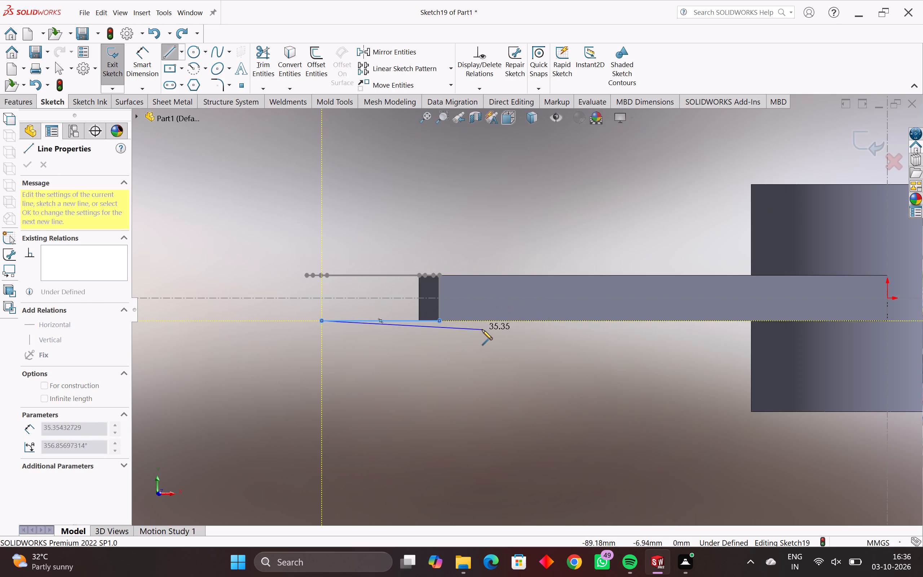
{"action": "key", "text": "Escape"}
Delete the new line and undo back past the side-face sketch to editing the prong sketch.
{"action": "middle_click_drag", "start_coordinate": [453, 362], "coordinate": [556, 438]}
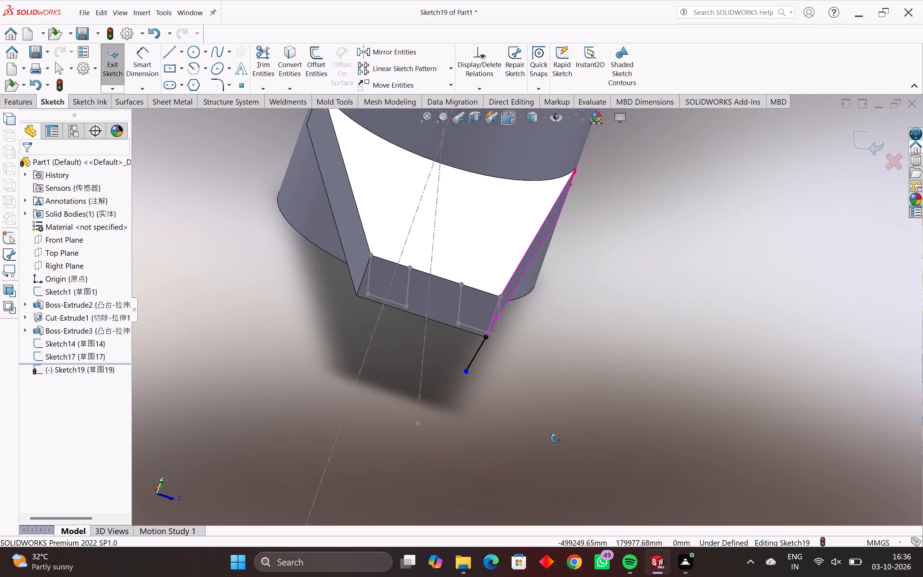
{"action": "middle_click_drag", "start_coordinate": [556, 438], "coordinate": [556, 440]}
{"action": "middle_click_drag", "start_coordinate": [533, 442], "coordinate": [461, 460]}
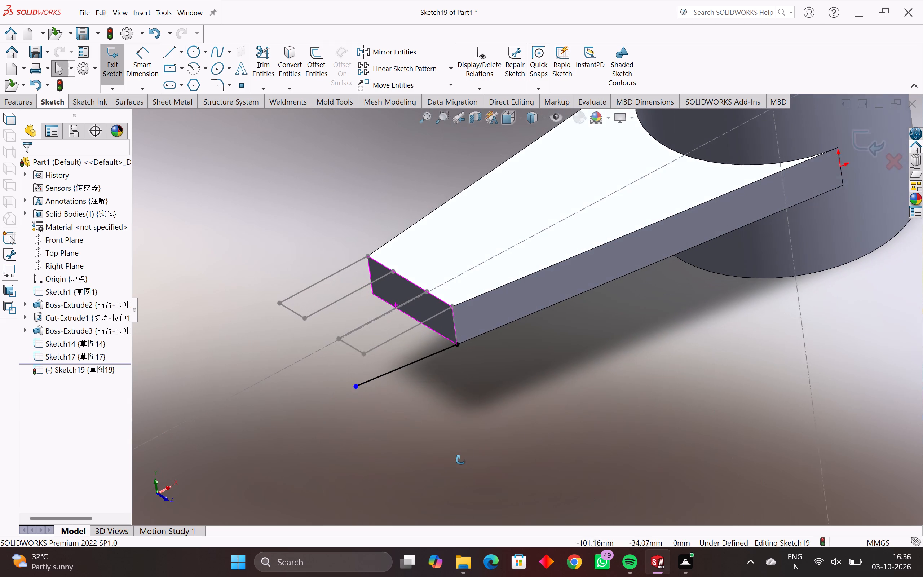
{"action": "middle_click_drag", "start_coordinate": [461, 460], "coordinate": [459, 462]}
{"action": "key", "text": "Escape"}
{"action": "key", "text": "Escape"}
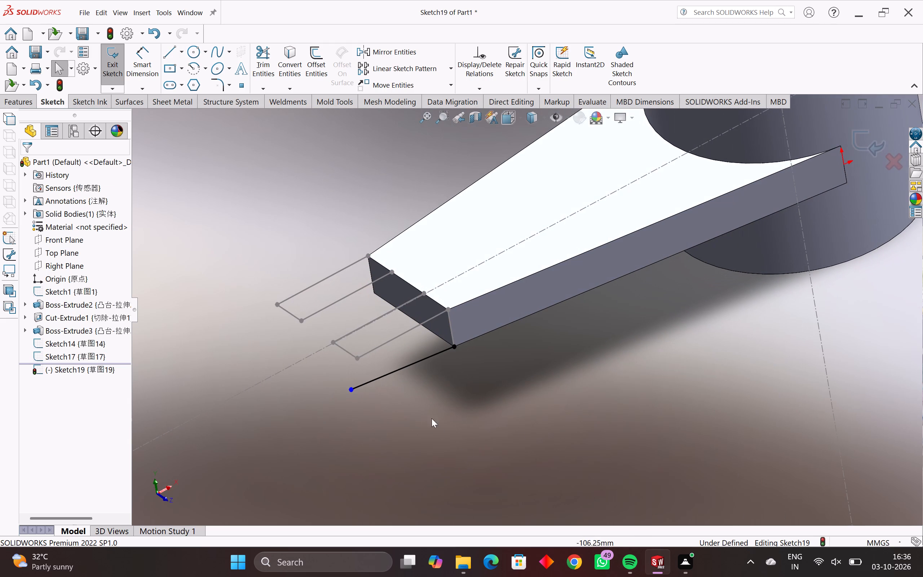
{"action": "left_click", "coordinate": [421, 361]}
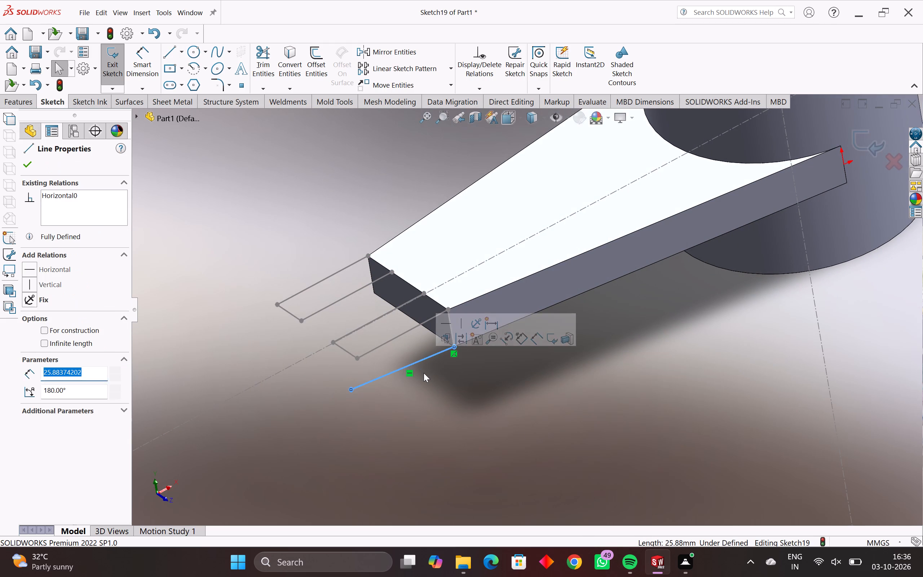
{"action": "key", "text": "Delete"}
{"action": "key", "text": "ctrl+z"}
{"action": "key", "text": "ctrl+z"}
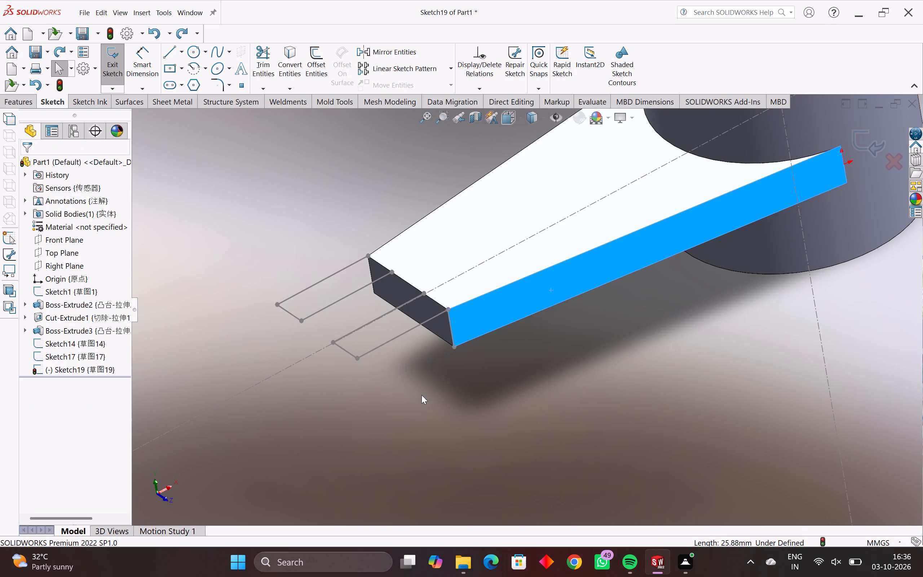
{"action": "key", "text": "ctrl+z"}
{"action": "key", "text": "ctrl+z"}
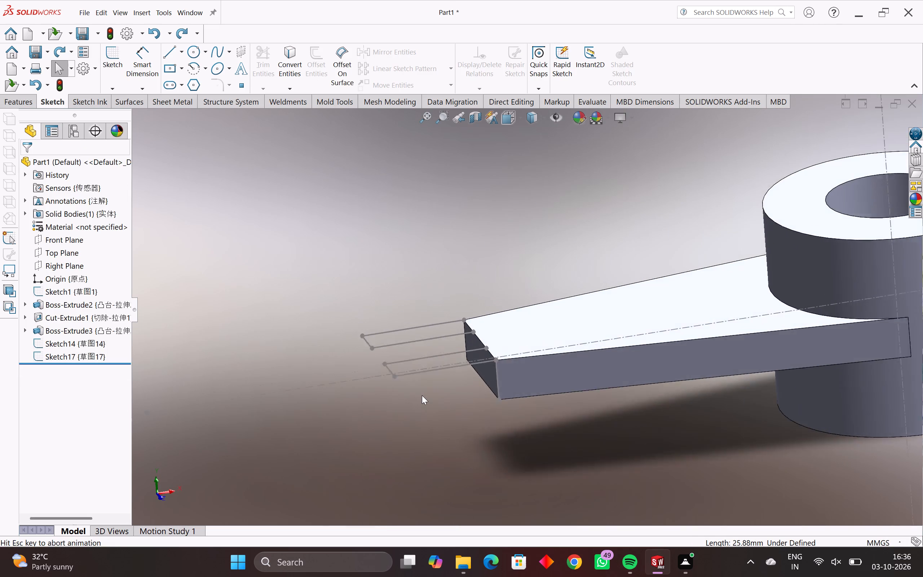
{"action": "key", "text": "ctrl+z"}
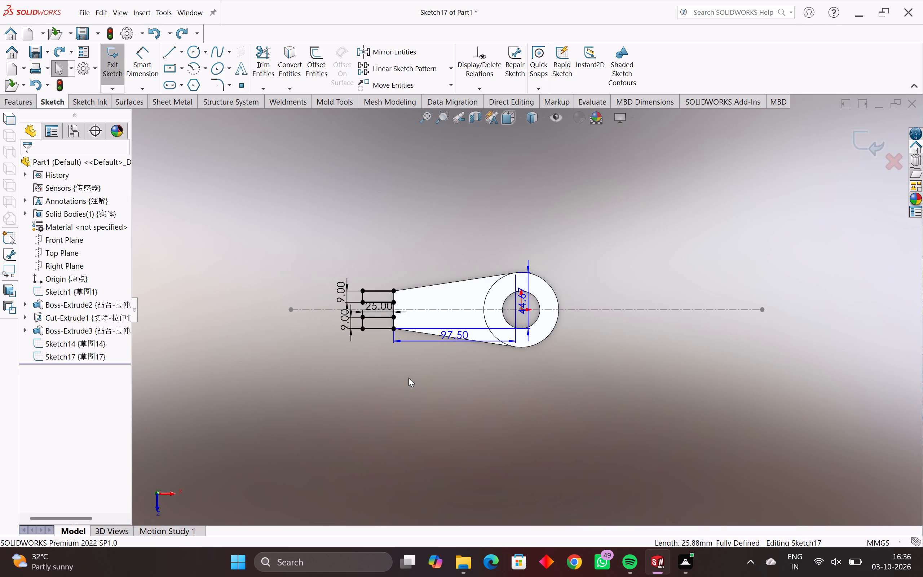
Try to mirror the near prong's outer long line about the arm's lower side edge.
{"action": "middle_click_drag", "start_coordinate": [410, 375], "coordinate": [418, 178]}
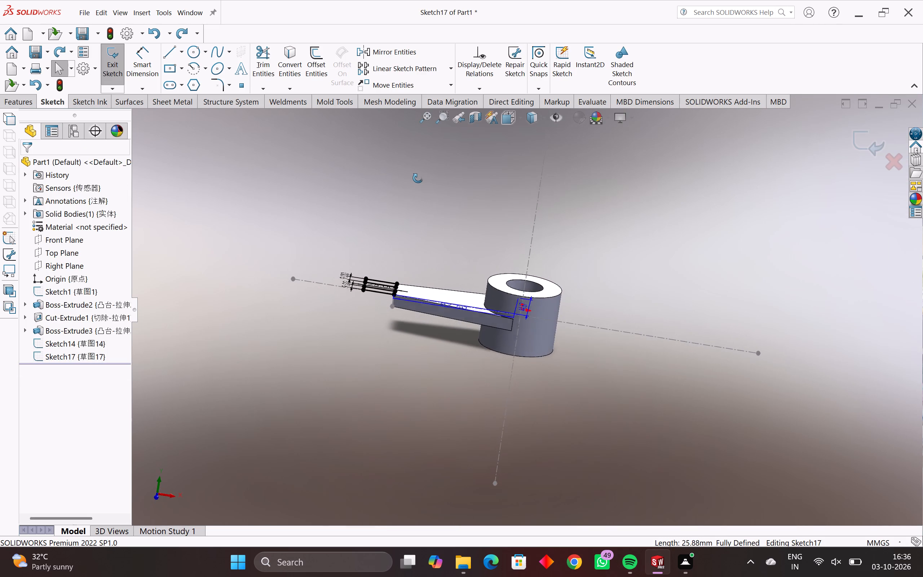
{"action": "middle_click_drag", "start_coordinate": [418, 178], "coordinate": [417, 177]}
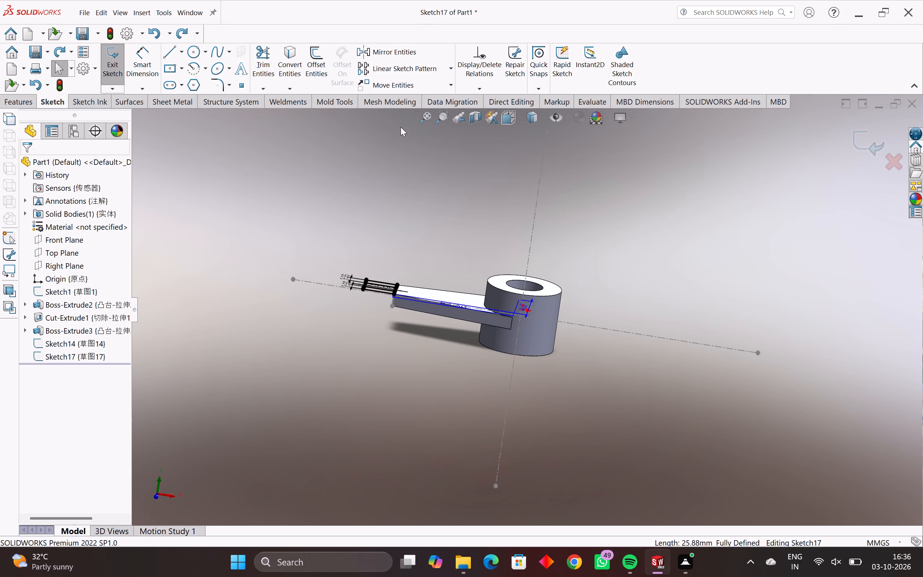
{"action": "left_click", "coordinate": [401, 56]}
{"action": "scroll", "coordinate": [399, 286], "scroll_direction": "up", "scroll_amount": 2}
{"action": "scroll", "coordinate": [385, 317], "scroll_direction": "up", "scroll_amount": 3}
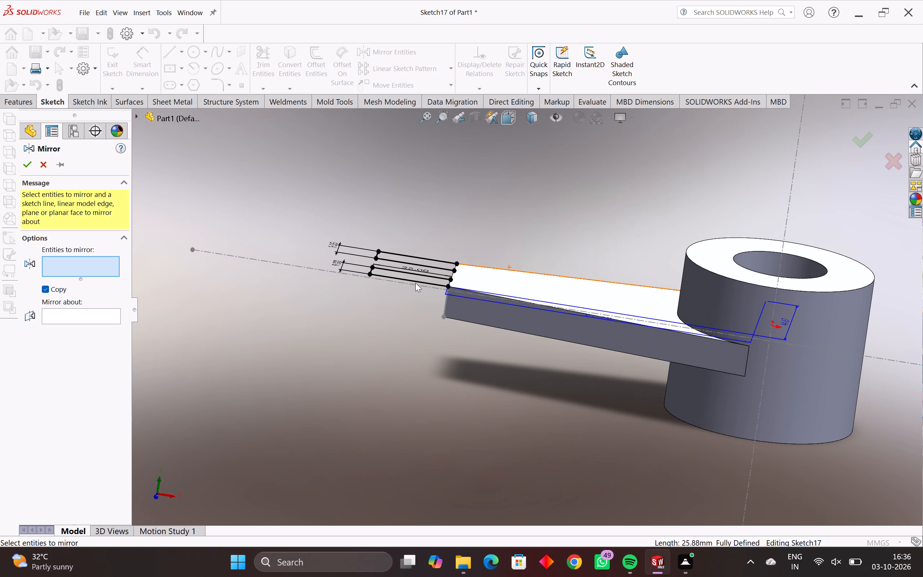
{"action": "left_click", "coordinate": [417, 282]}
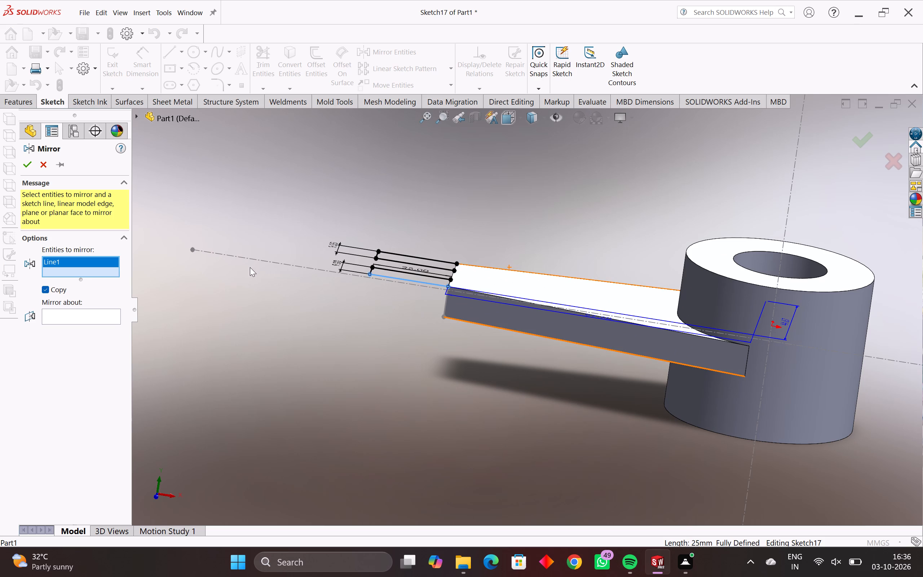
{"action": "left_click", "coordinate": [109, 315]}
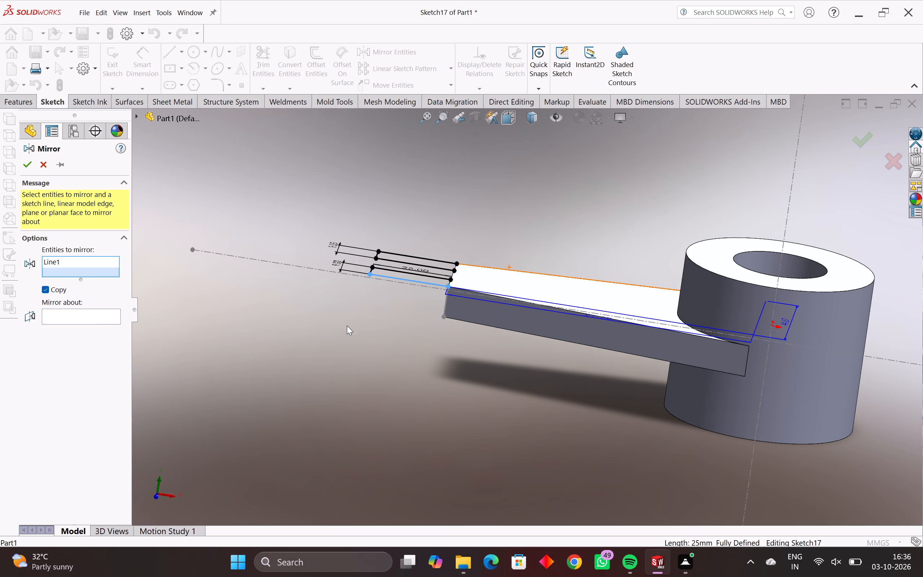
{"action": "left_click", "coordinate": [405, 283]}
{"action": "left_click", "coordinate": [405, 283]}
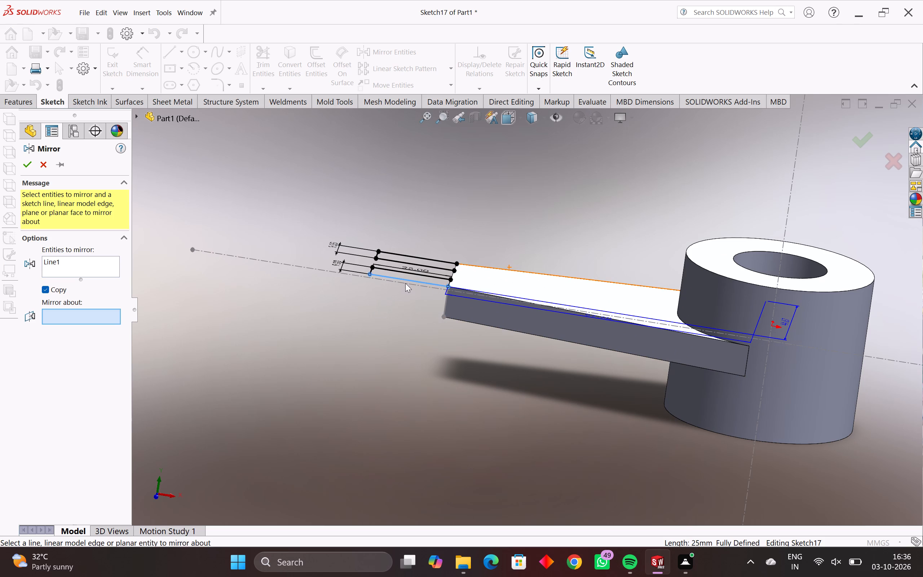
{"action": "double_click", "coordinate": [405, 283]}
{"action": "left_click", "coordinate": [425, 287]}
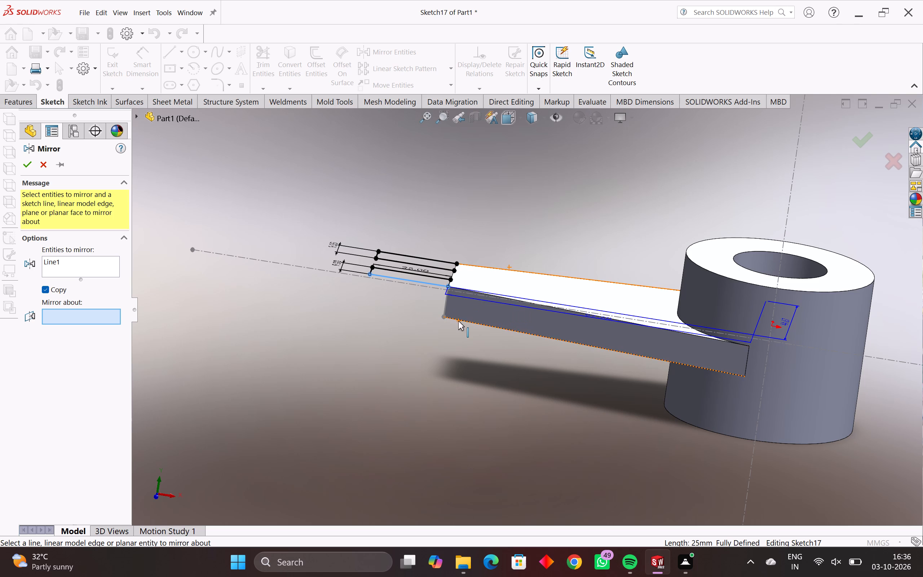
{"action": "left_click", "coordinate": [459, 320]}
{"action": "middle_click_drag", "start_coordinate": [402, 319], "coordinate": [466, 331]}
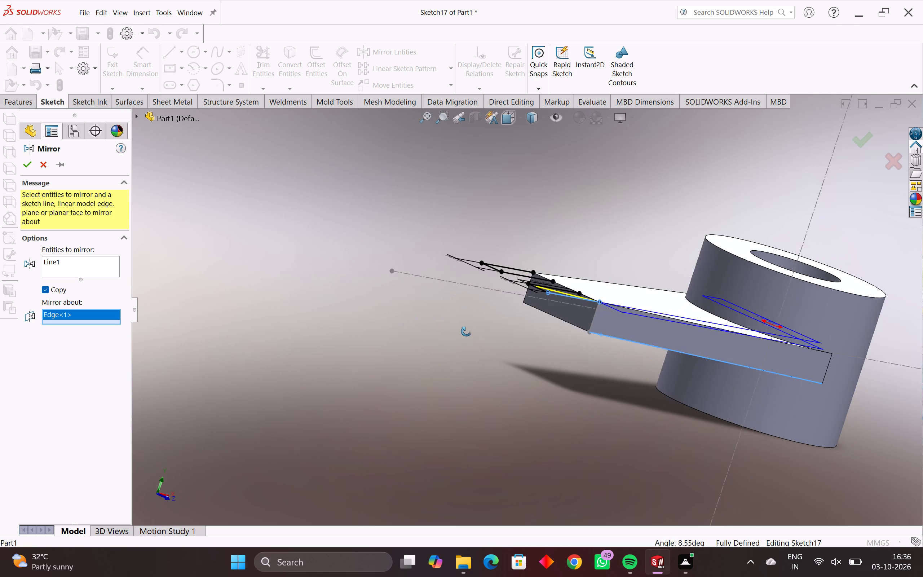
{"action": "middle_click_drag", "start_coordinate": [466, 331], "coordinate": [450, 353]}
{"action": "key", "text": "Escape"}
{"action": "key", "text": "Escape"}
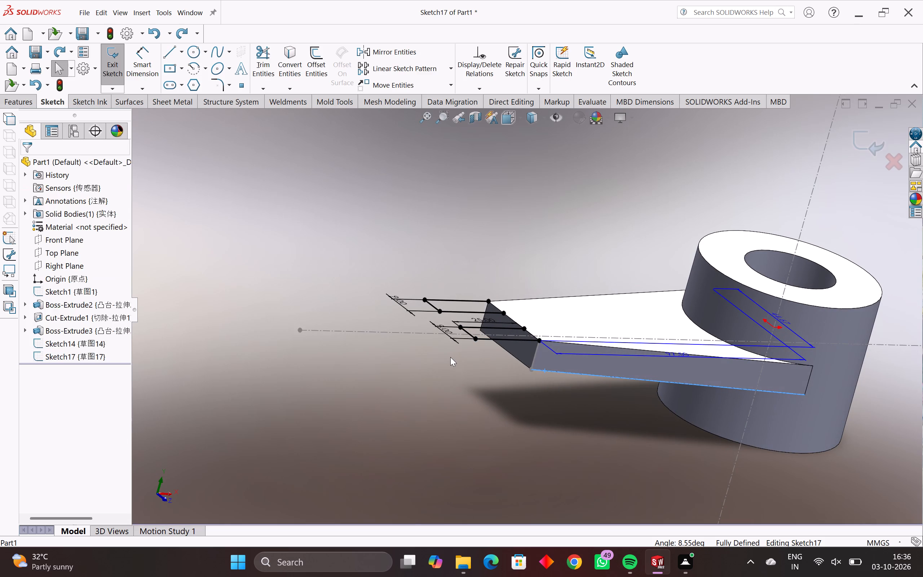
Close the prong sketch with its geometry as it is.
{"action": "left_click", "coordinate": [566, 322]}
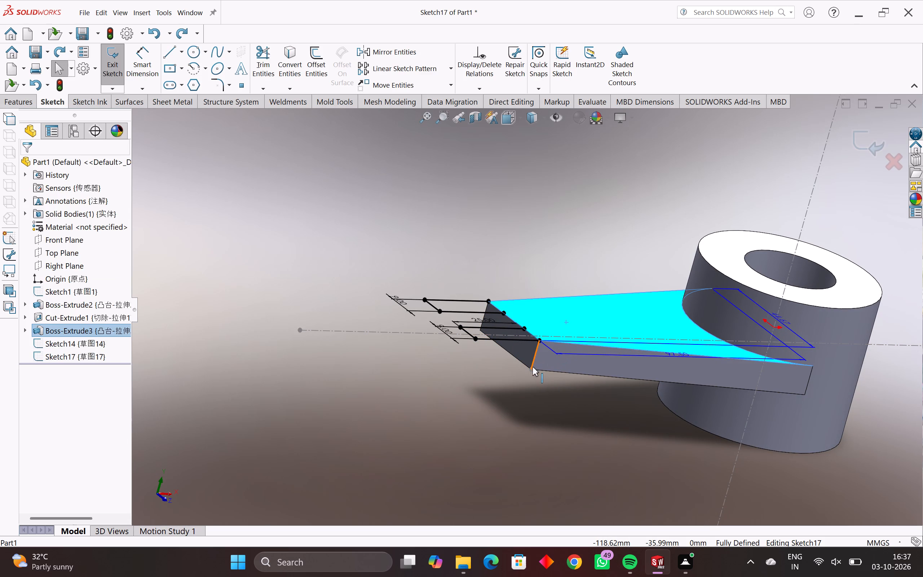
{"action": "key", "text": "Escape"}
{"action": "key", "text": "Escape"}
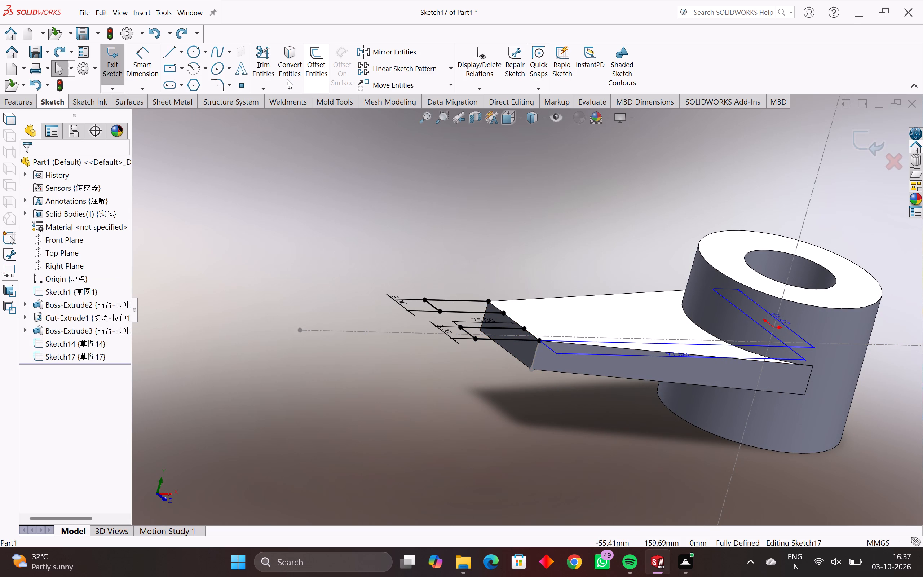
{"action": "key", "text": "Escape"}
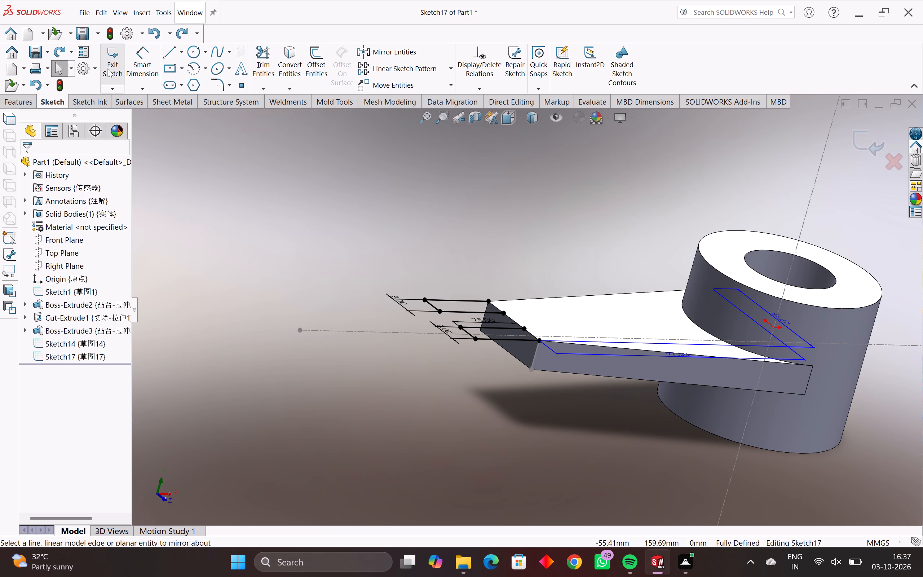
{"action": "left_click", "coordinate": [107, 69]}
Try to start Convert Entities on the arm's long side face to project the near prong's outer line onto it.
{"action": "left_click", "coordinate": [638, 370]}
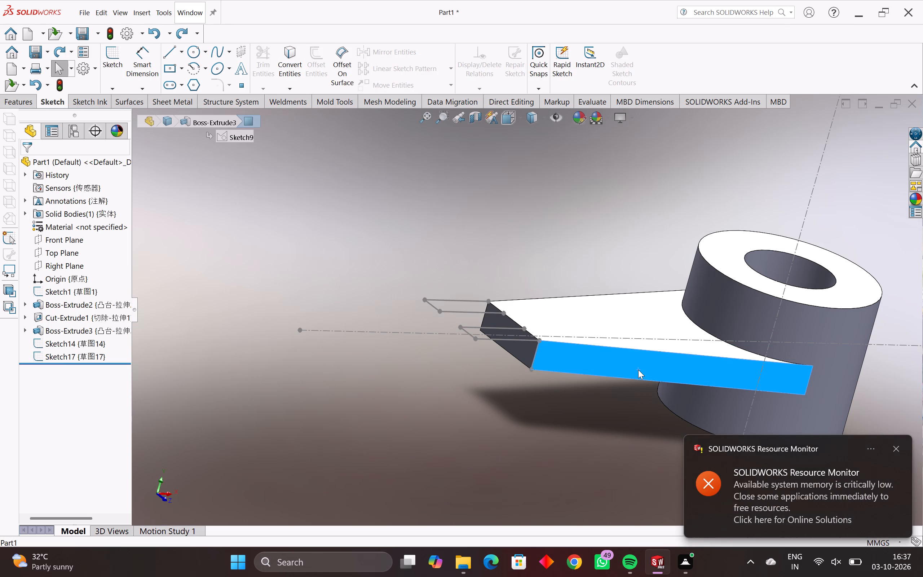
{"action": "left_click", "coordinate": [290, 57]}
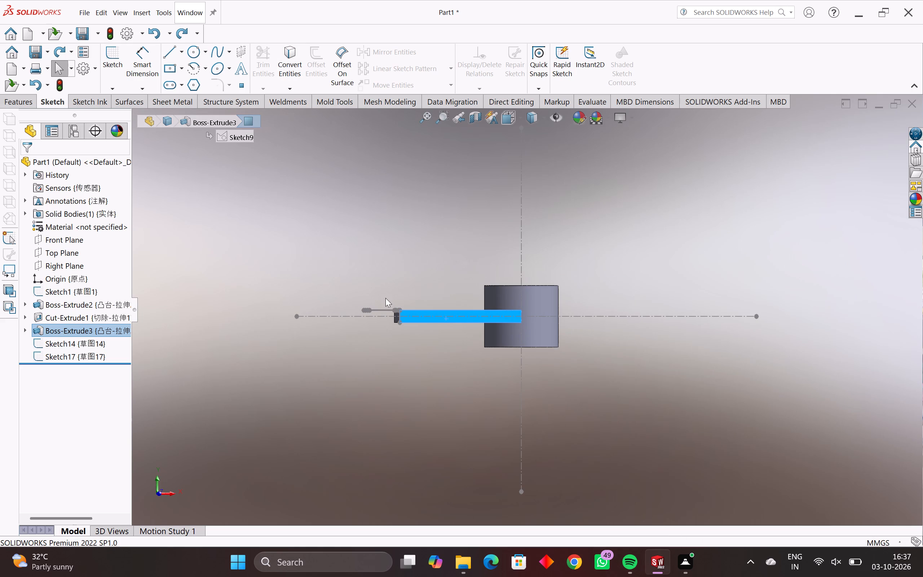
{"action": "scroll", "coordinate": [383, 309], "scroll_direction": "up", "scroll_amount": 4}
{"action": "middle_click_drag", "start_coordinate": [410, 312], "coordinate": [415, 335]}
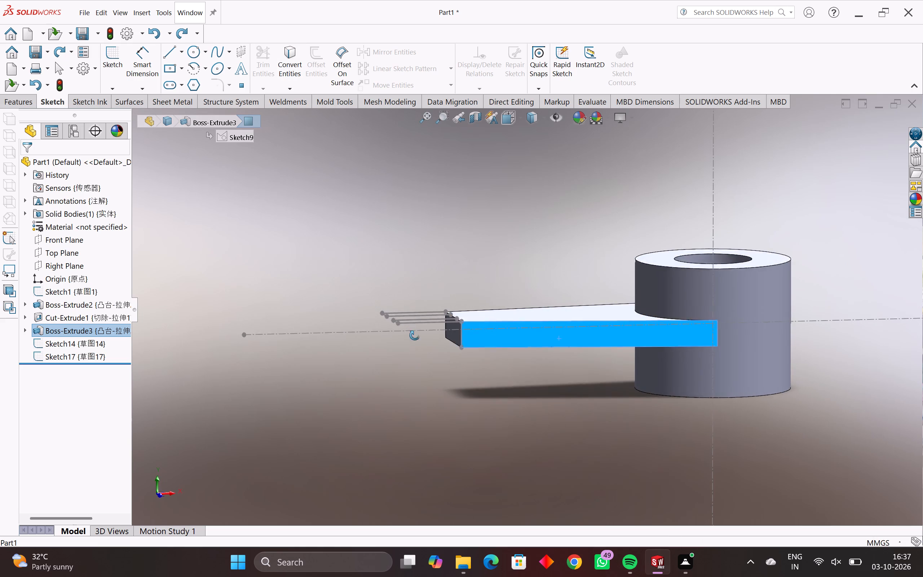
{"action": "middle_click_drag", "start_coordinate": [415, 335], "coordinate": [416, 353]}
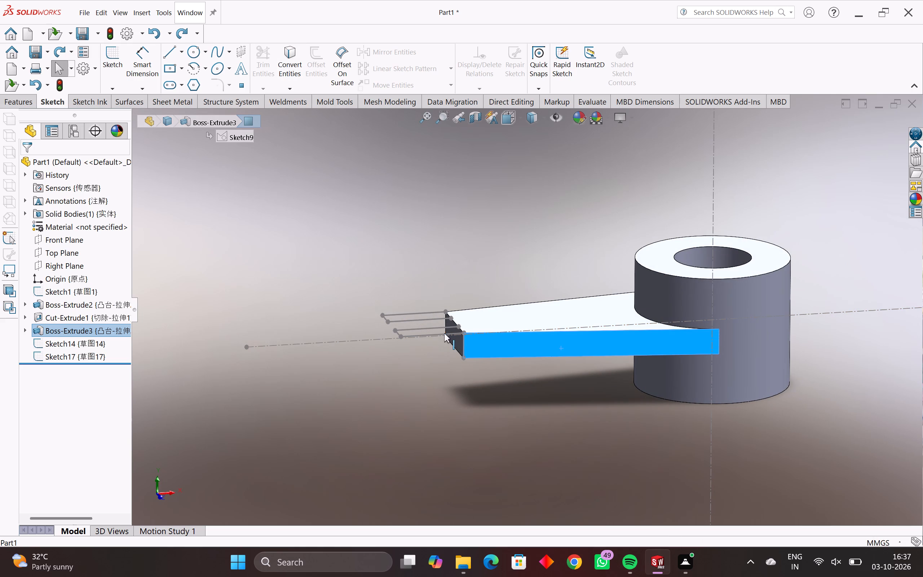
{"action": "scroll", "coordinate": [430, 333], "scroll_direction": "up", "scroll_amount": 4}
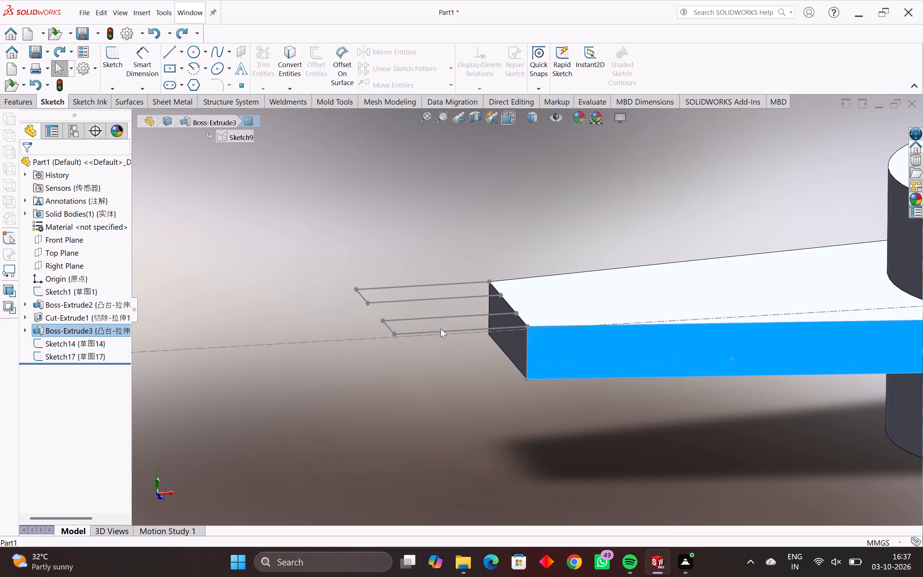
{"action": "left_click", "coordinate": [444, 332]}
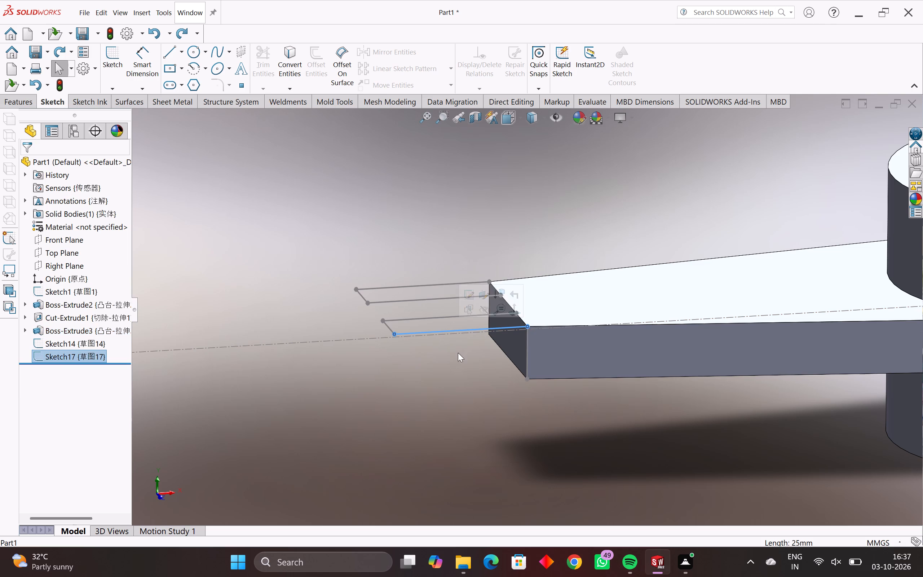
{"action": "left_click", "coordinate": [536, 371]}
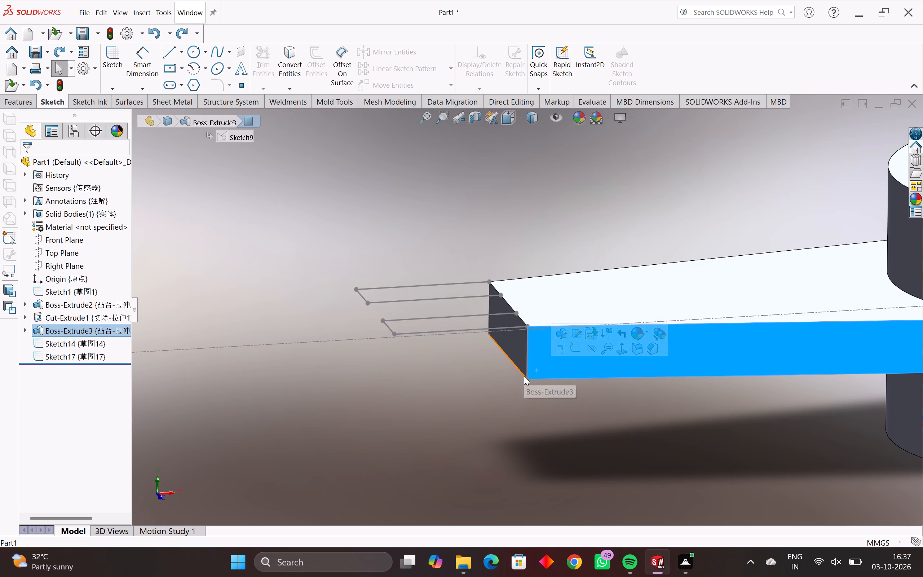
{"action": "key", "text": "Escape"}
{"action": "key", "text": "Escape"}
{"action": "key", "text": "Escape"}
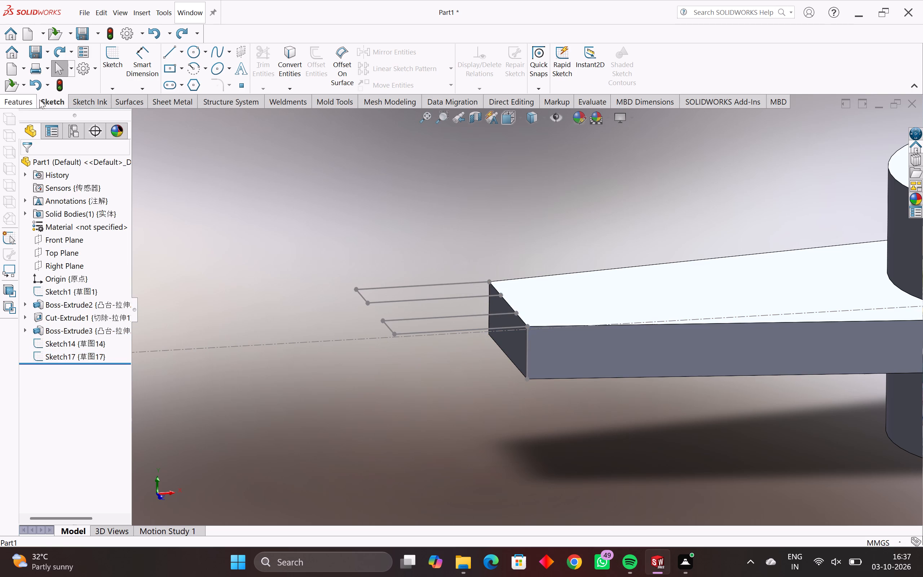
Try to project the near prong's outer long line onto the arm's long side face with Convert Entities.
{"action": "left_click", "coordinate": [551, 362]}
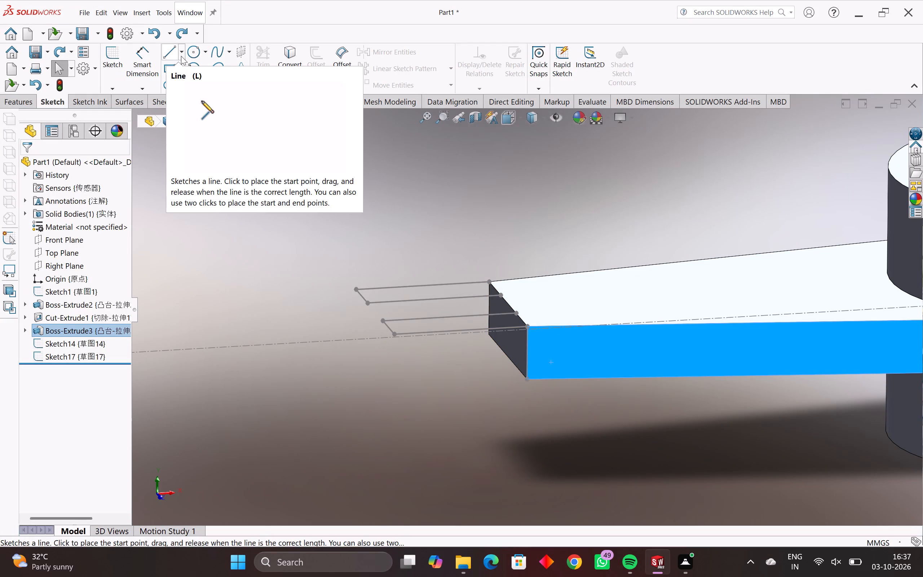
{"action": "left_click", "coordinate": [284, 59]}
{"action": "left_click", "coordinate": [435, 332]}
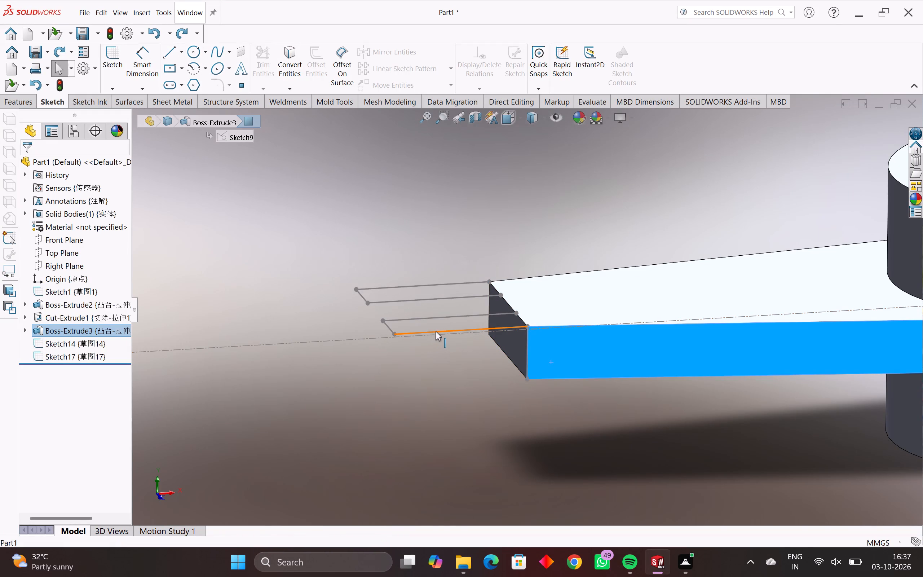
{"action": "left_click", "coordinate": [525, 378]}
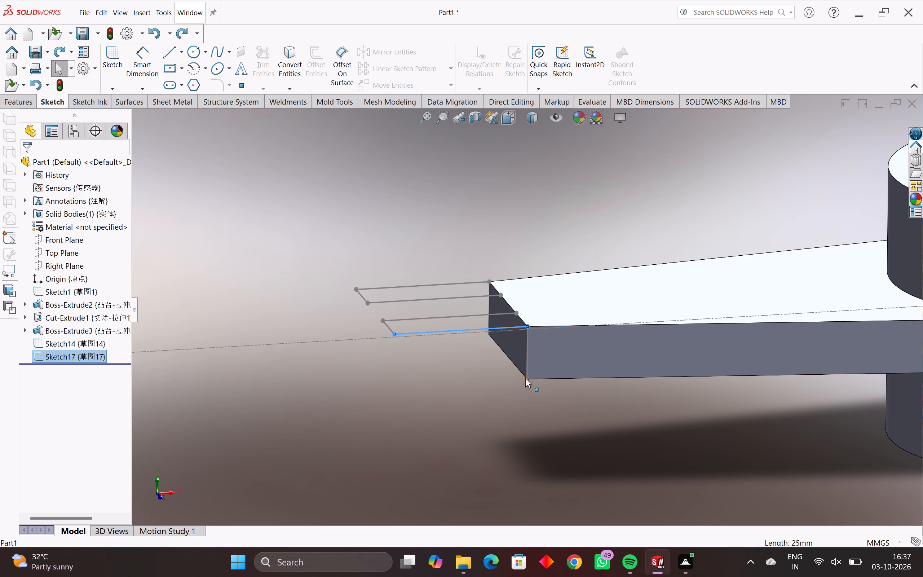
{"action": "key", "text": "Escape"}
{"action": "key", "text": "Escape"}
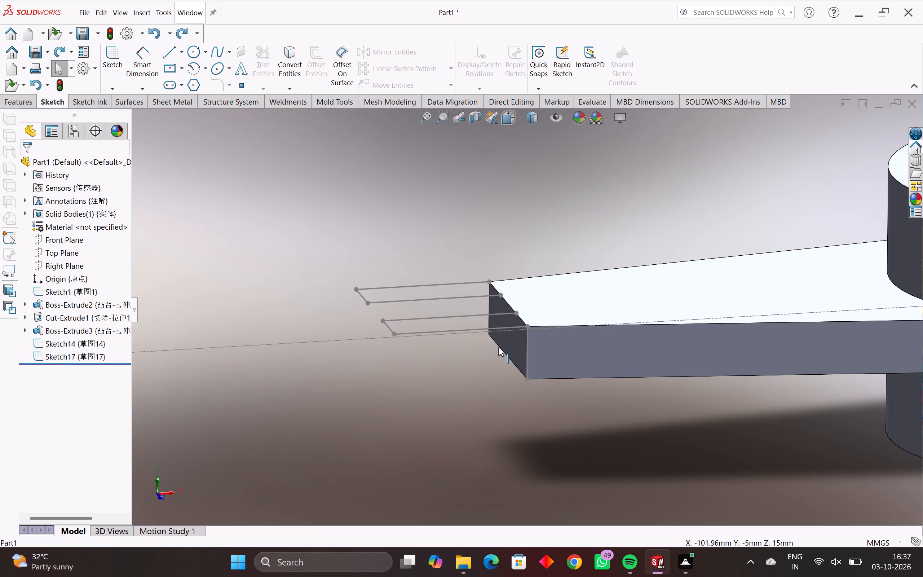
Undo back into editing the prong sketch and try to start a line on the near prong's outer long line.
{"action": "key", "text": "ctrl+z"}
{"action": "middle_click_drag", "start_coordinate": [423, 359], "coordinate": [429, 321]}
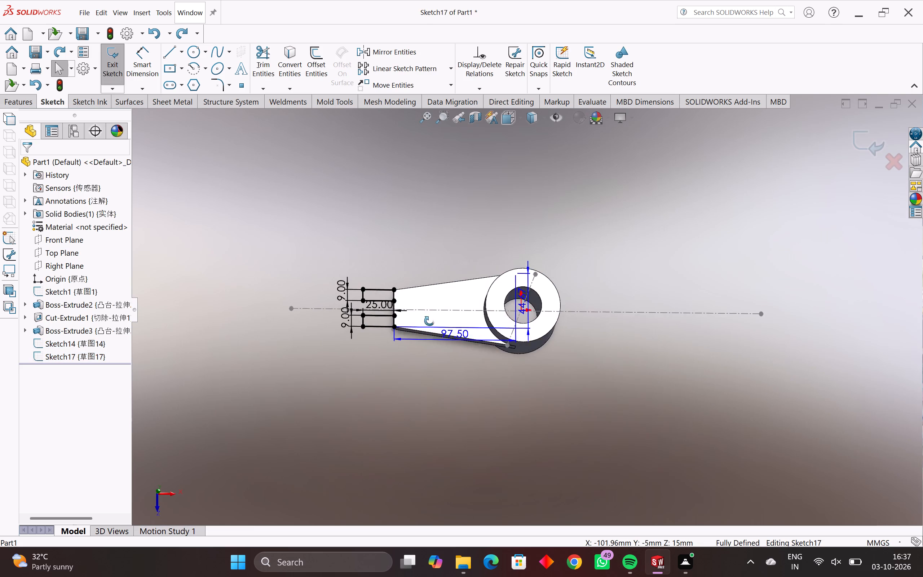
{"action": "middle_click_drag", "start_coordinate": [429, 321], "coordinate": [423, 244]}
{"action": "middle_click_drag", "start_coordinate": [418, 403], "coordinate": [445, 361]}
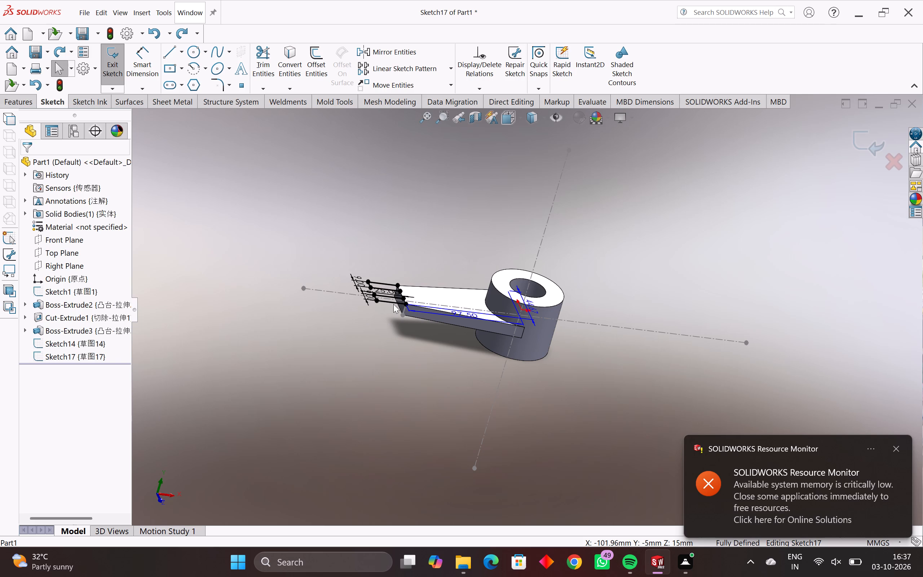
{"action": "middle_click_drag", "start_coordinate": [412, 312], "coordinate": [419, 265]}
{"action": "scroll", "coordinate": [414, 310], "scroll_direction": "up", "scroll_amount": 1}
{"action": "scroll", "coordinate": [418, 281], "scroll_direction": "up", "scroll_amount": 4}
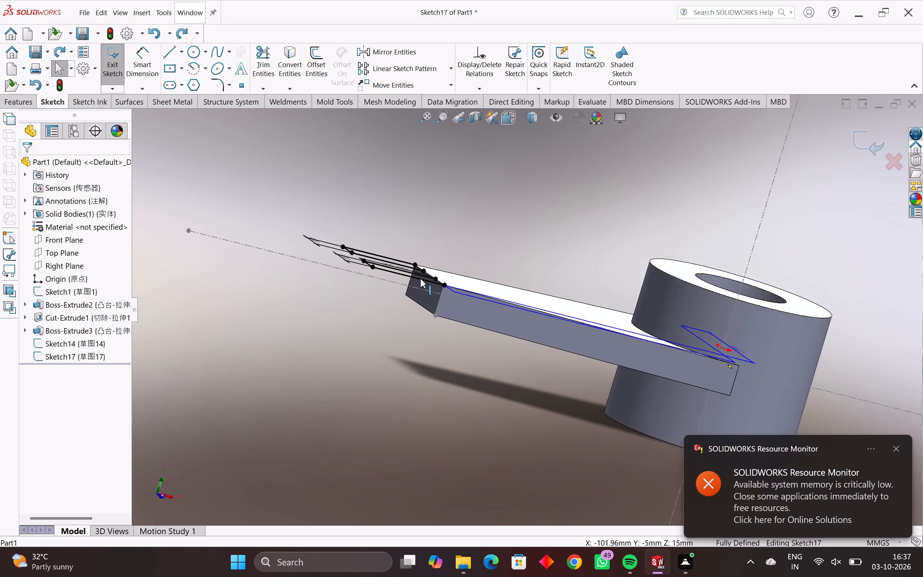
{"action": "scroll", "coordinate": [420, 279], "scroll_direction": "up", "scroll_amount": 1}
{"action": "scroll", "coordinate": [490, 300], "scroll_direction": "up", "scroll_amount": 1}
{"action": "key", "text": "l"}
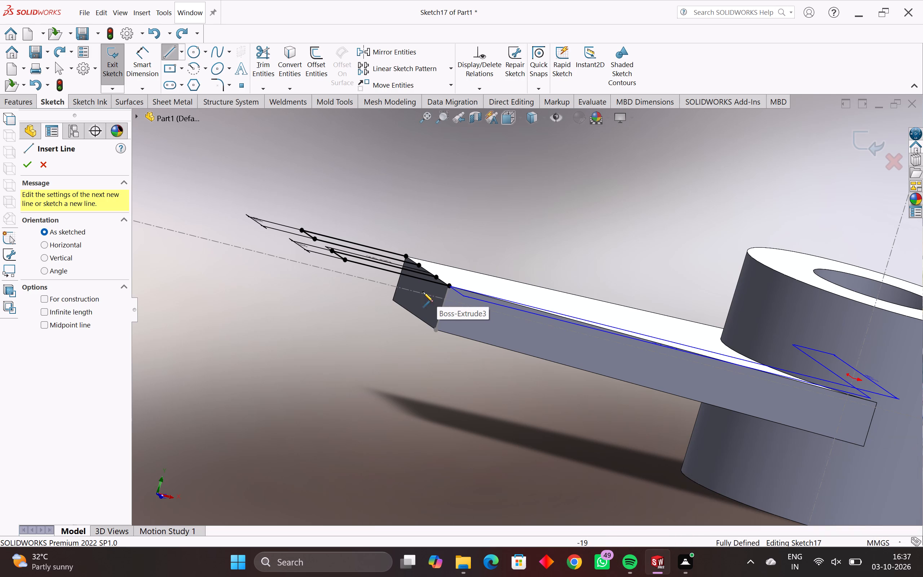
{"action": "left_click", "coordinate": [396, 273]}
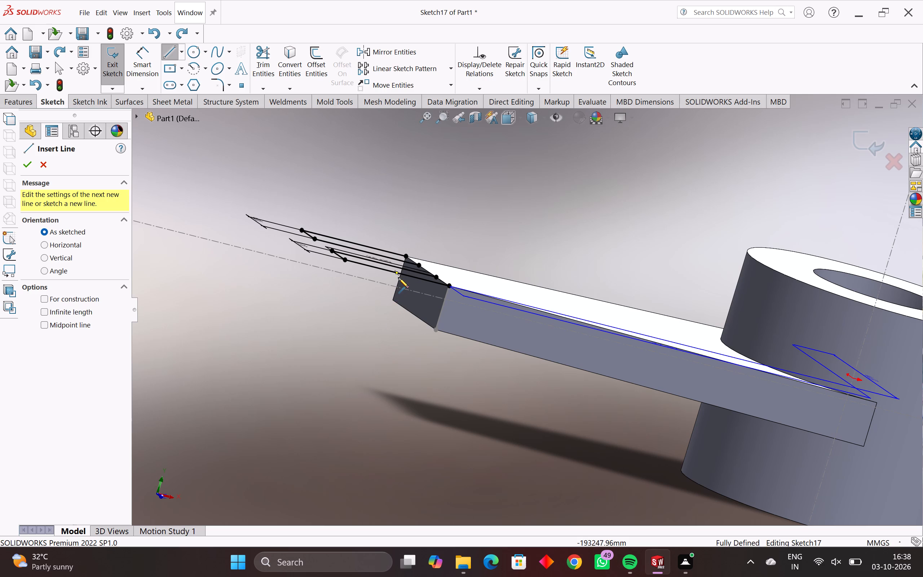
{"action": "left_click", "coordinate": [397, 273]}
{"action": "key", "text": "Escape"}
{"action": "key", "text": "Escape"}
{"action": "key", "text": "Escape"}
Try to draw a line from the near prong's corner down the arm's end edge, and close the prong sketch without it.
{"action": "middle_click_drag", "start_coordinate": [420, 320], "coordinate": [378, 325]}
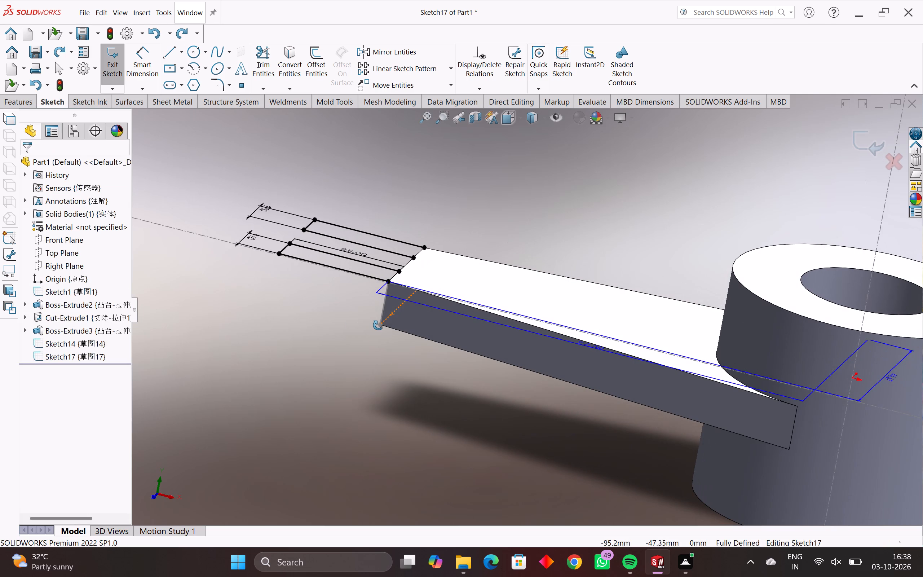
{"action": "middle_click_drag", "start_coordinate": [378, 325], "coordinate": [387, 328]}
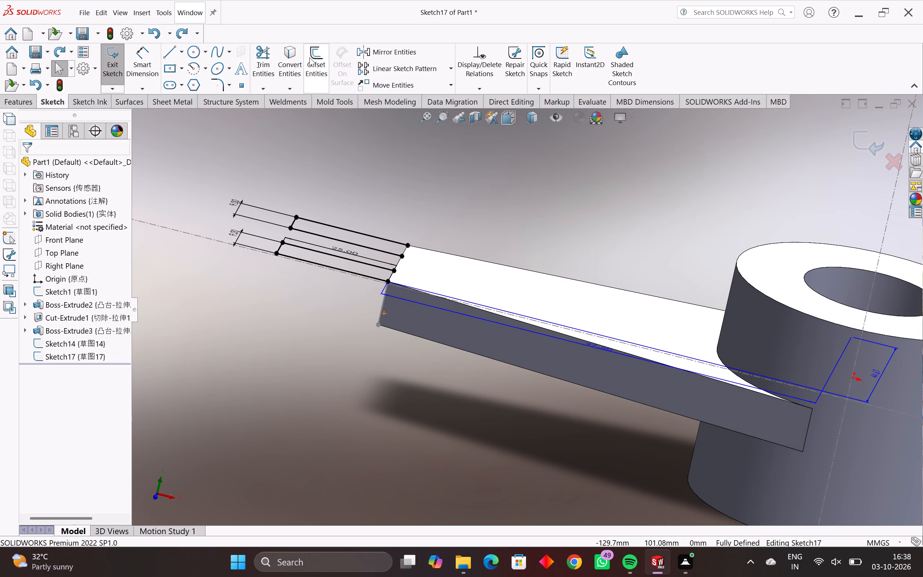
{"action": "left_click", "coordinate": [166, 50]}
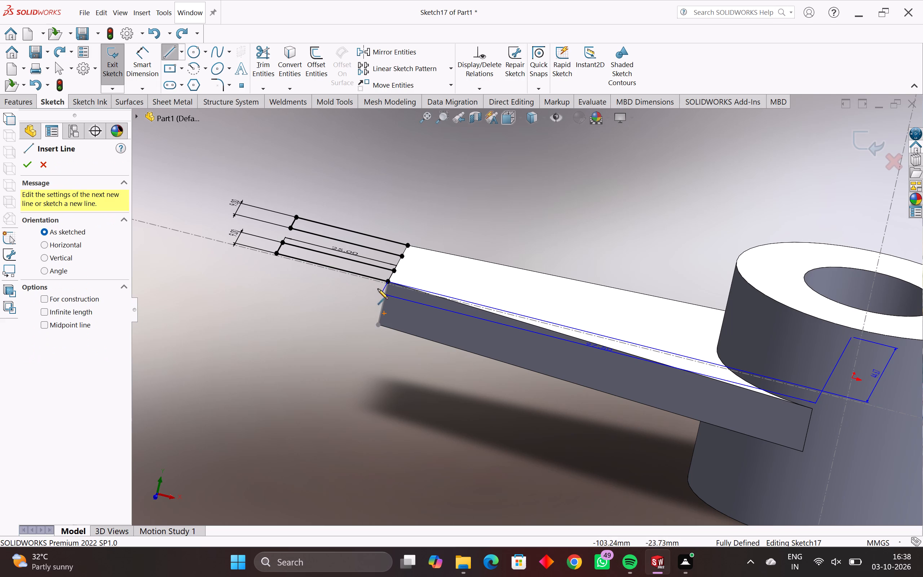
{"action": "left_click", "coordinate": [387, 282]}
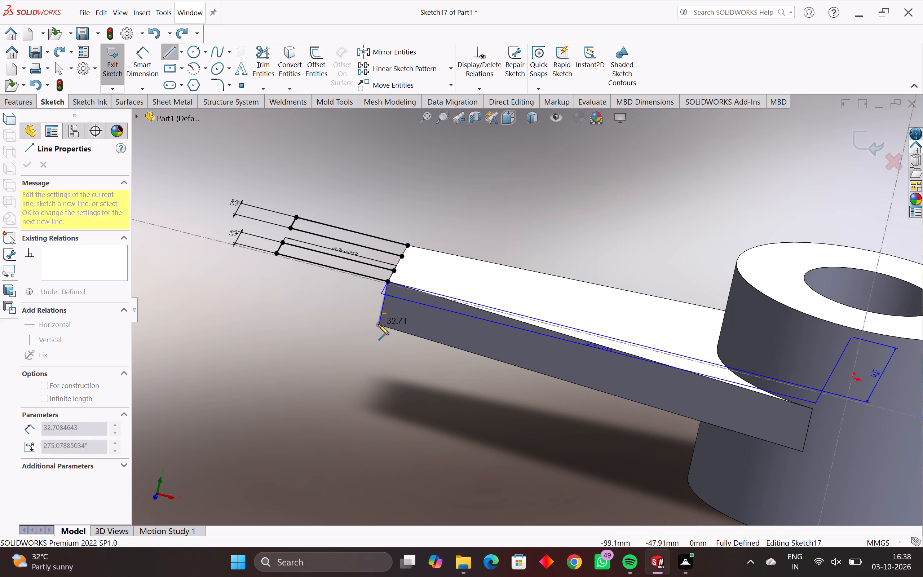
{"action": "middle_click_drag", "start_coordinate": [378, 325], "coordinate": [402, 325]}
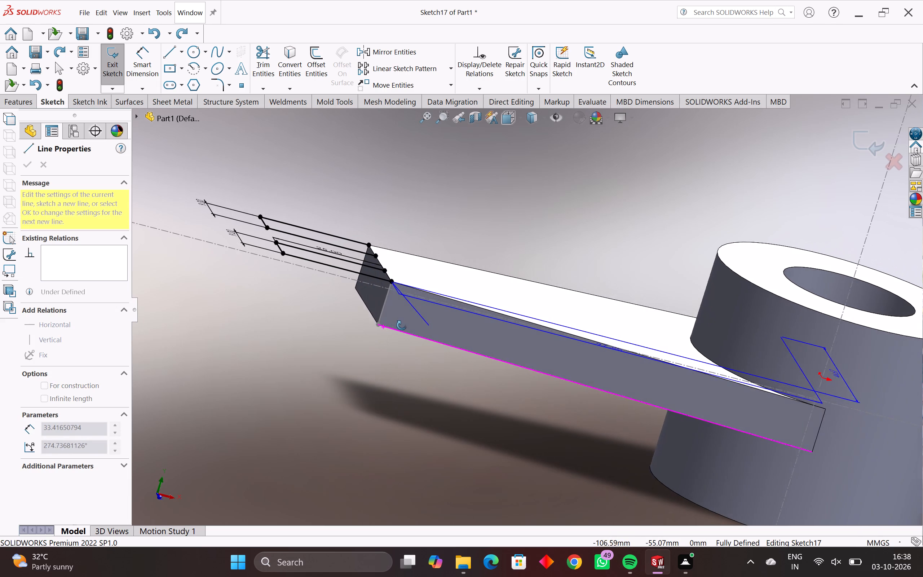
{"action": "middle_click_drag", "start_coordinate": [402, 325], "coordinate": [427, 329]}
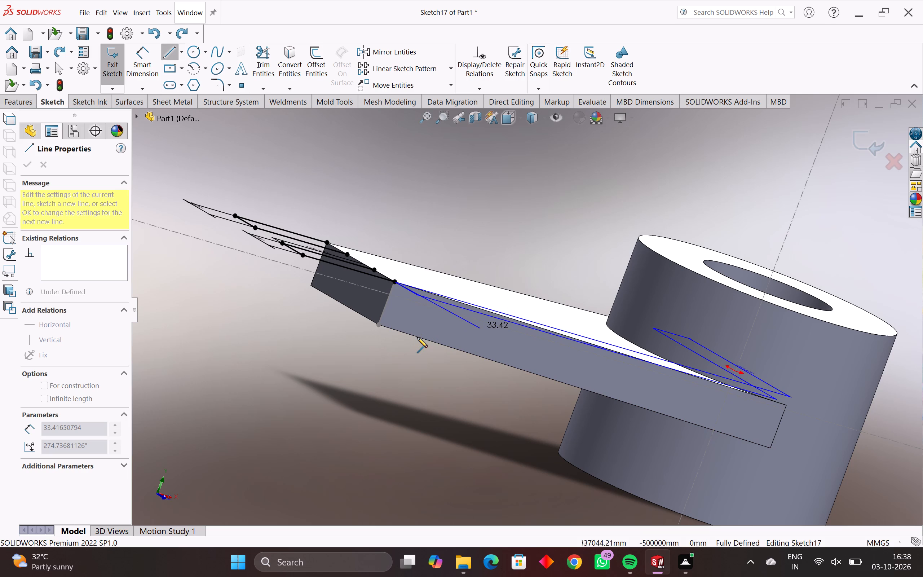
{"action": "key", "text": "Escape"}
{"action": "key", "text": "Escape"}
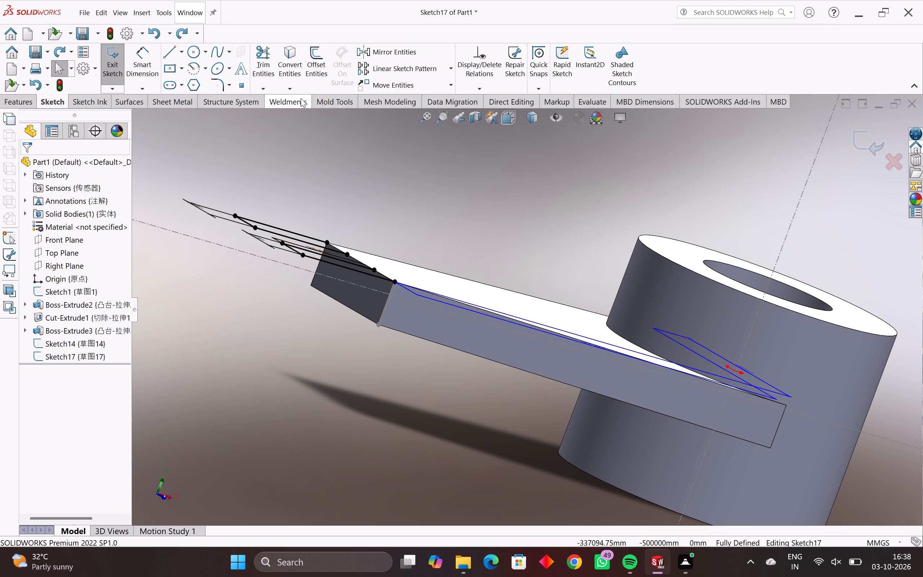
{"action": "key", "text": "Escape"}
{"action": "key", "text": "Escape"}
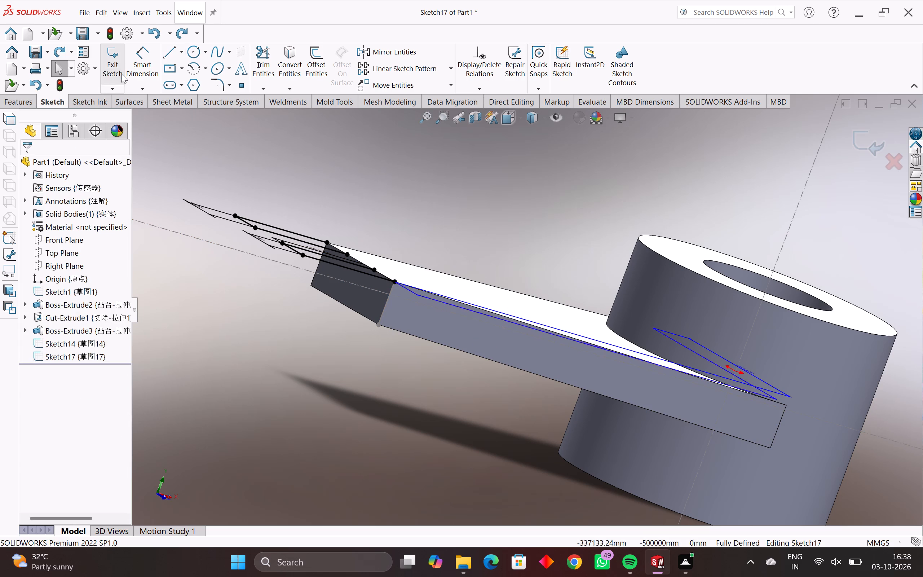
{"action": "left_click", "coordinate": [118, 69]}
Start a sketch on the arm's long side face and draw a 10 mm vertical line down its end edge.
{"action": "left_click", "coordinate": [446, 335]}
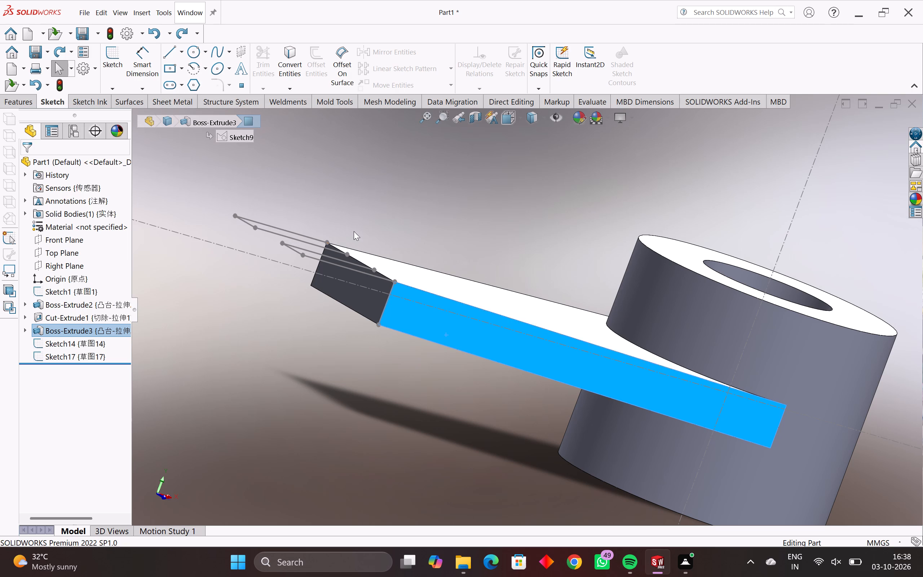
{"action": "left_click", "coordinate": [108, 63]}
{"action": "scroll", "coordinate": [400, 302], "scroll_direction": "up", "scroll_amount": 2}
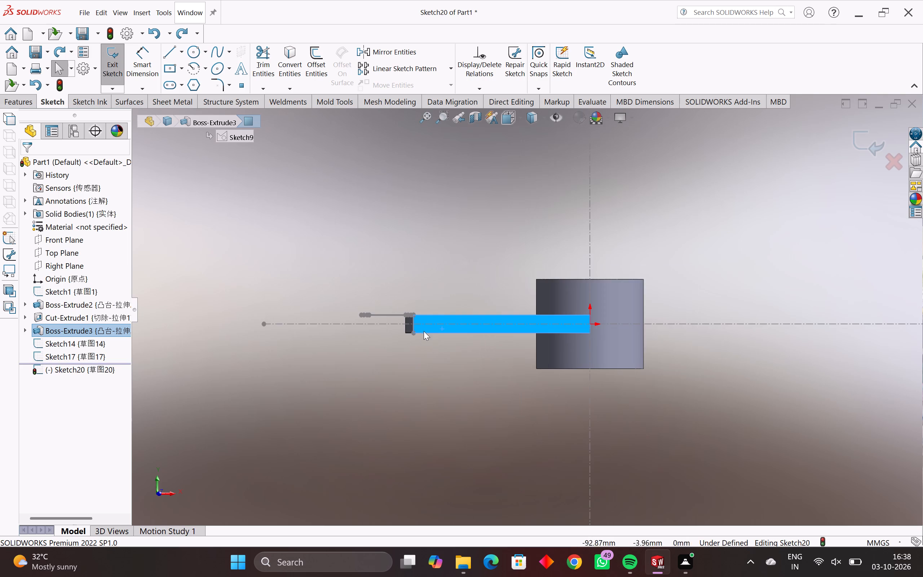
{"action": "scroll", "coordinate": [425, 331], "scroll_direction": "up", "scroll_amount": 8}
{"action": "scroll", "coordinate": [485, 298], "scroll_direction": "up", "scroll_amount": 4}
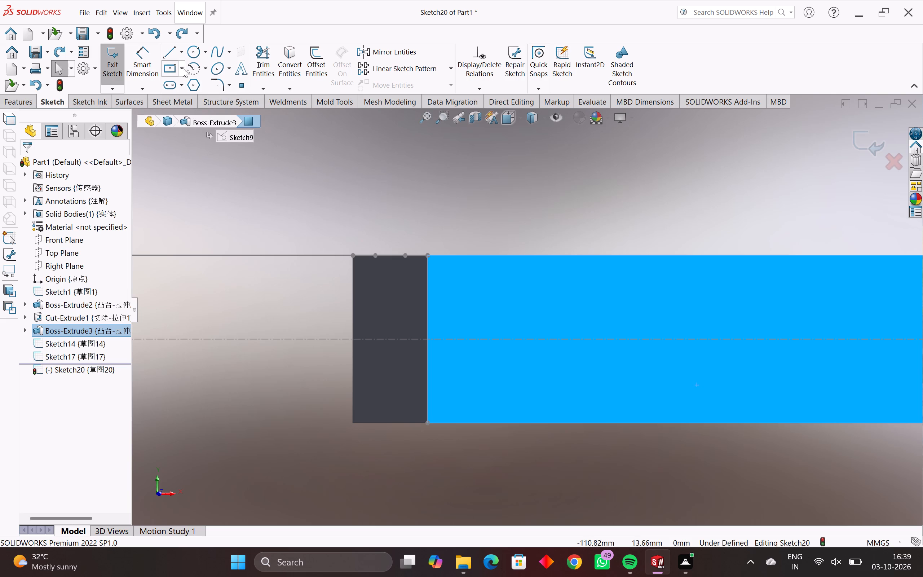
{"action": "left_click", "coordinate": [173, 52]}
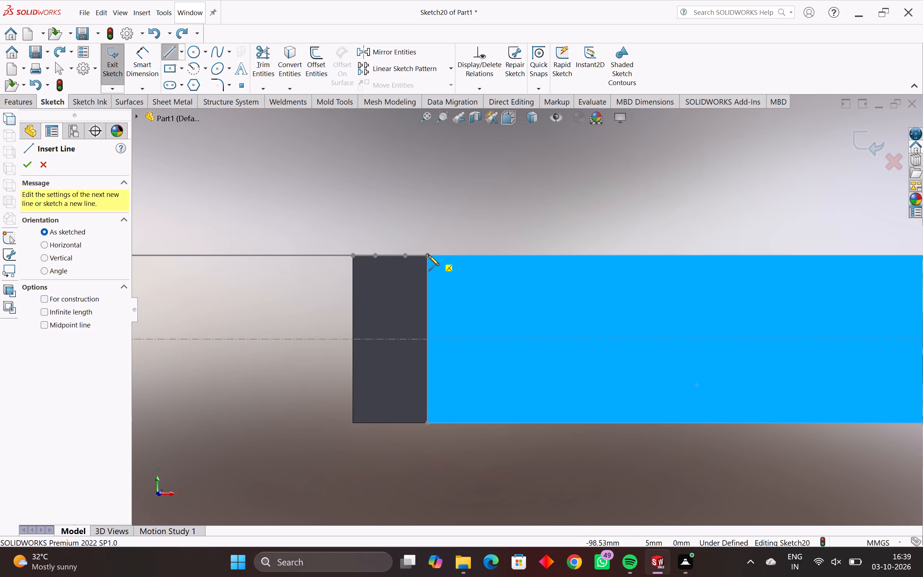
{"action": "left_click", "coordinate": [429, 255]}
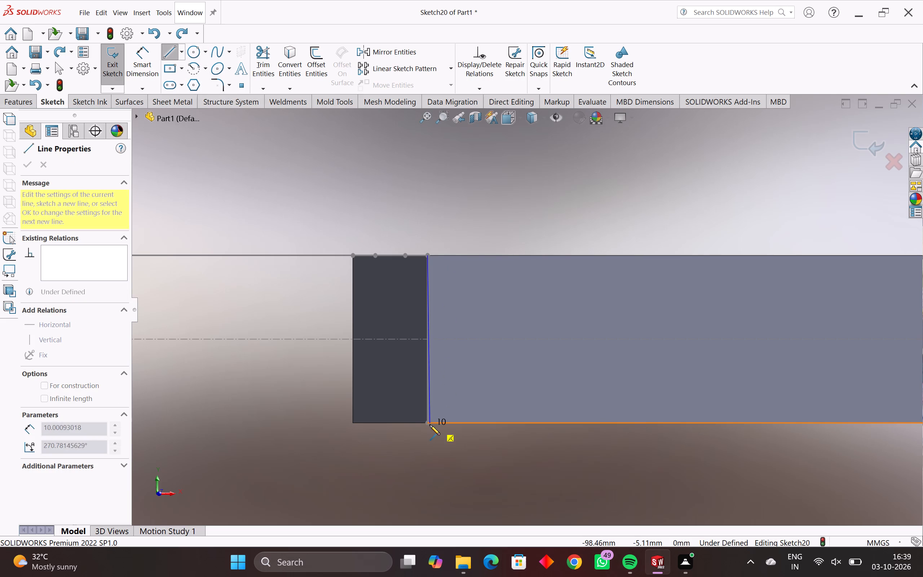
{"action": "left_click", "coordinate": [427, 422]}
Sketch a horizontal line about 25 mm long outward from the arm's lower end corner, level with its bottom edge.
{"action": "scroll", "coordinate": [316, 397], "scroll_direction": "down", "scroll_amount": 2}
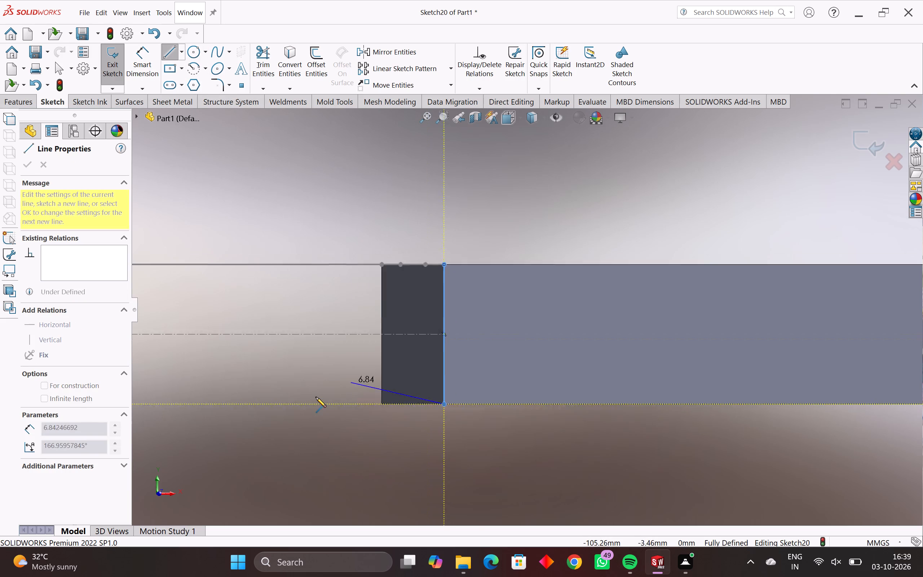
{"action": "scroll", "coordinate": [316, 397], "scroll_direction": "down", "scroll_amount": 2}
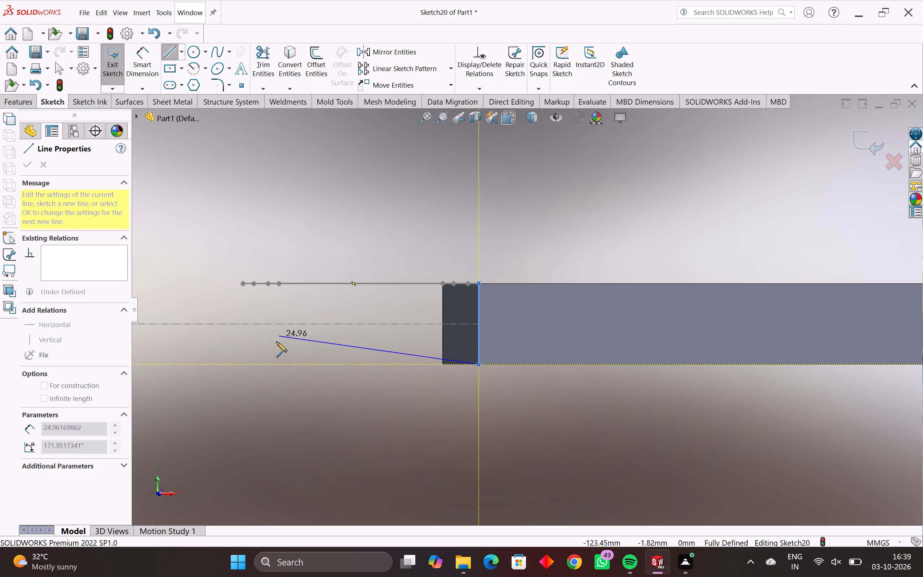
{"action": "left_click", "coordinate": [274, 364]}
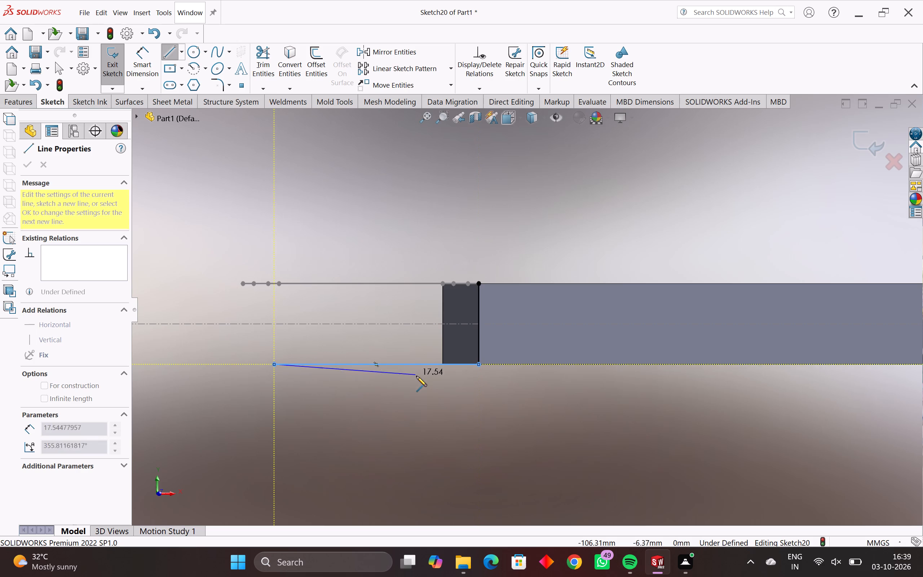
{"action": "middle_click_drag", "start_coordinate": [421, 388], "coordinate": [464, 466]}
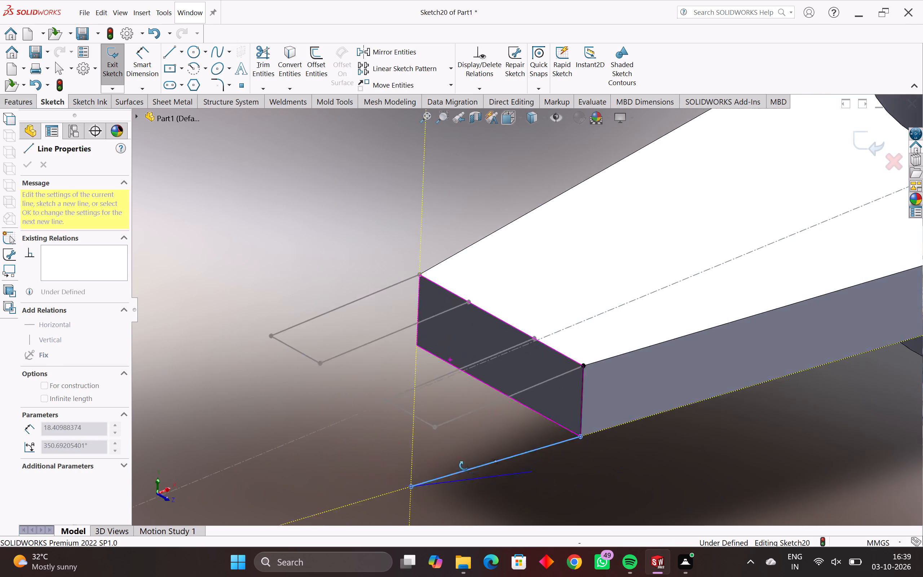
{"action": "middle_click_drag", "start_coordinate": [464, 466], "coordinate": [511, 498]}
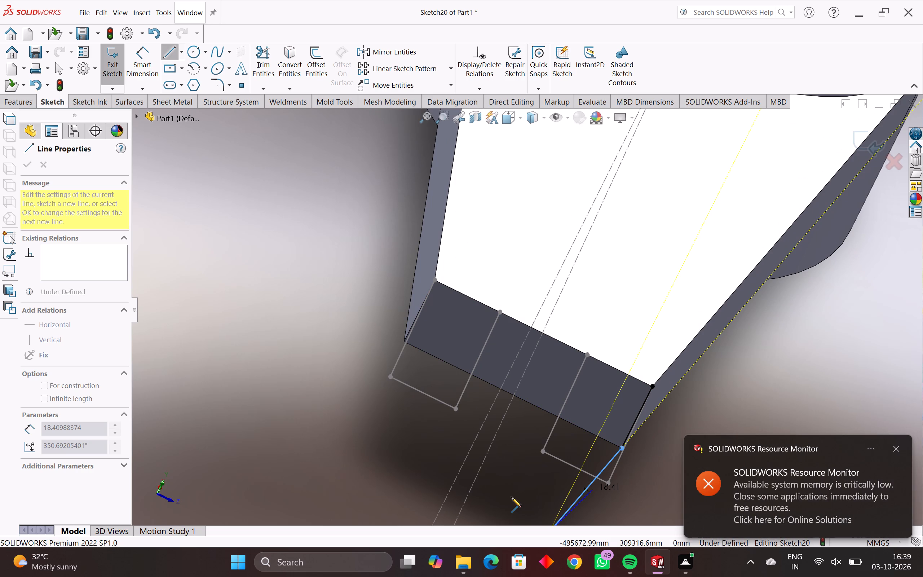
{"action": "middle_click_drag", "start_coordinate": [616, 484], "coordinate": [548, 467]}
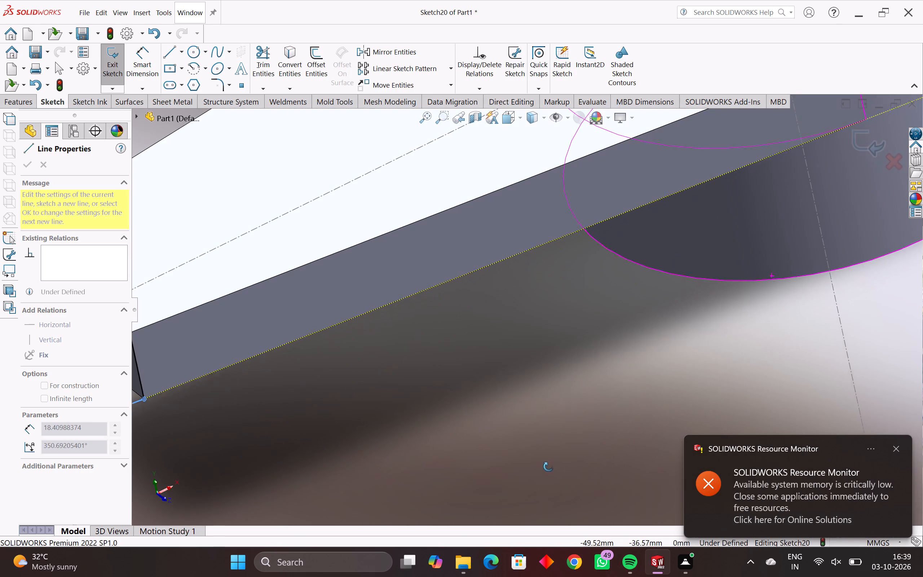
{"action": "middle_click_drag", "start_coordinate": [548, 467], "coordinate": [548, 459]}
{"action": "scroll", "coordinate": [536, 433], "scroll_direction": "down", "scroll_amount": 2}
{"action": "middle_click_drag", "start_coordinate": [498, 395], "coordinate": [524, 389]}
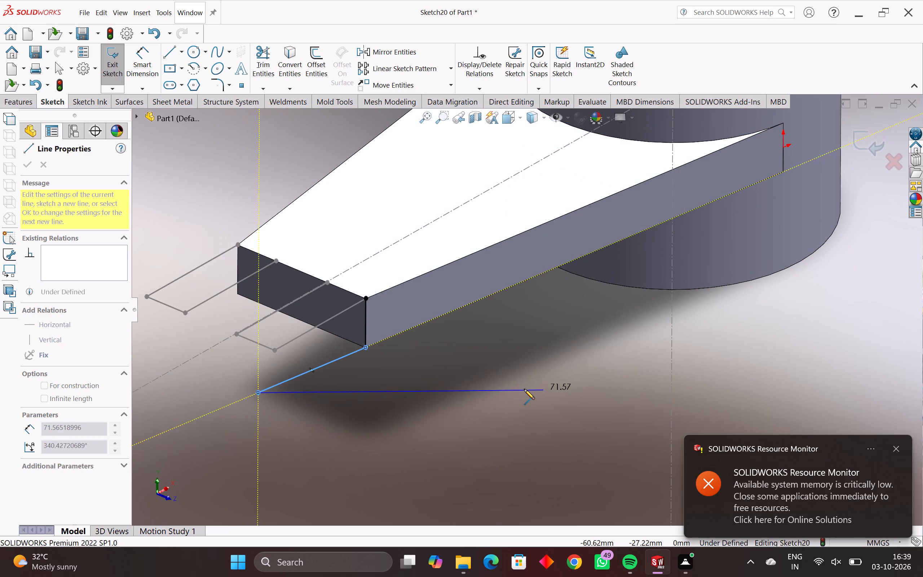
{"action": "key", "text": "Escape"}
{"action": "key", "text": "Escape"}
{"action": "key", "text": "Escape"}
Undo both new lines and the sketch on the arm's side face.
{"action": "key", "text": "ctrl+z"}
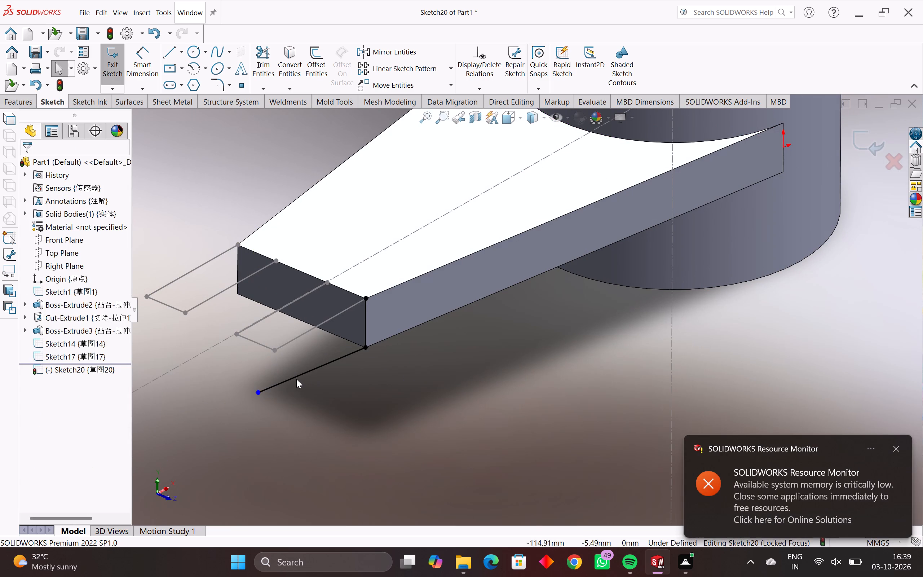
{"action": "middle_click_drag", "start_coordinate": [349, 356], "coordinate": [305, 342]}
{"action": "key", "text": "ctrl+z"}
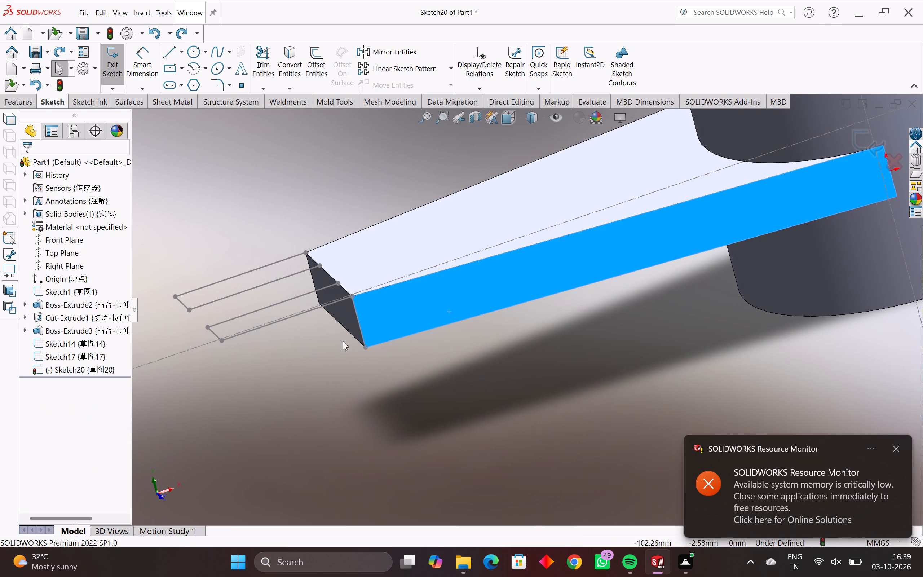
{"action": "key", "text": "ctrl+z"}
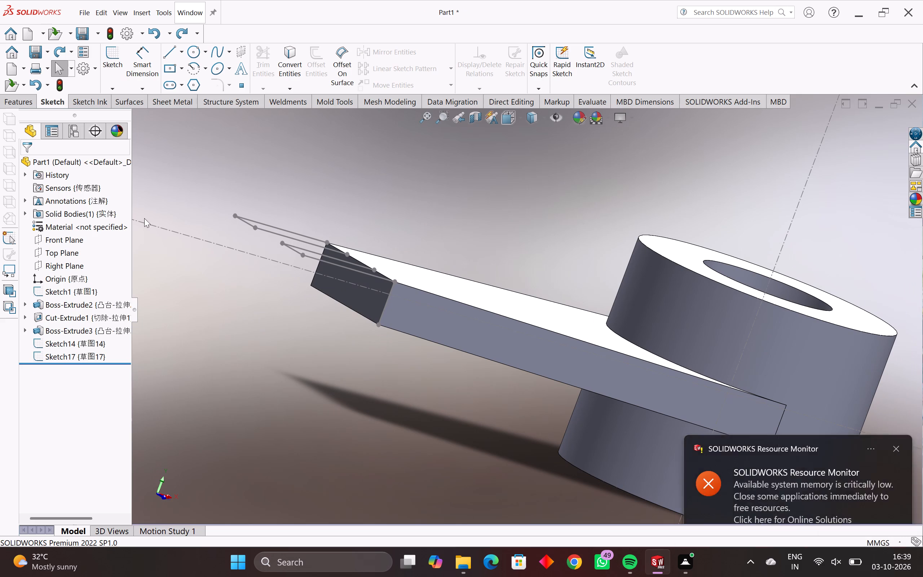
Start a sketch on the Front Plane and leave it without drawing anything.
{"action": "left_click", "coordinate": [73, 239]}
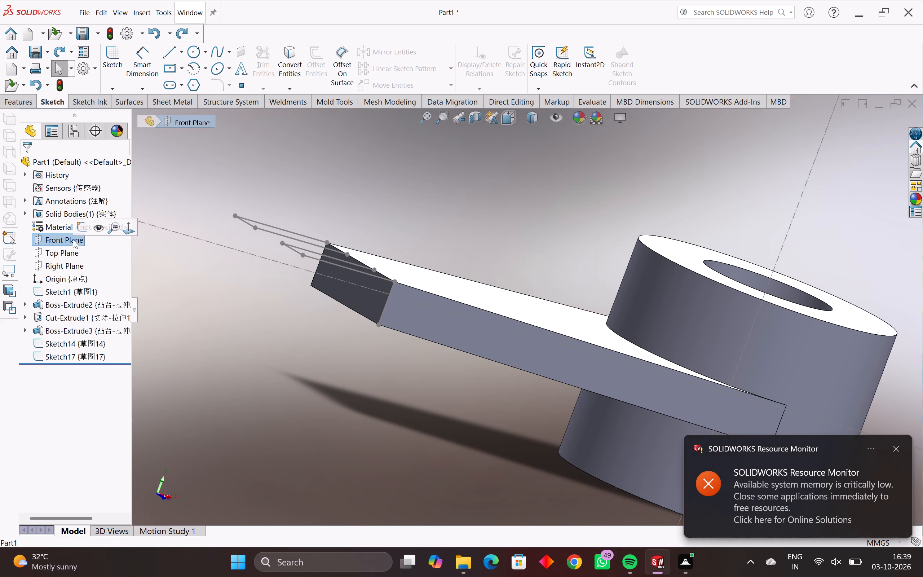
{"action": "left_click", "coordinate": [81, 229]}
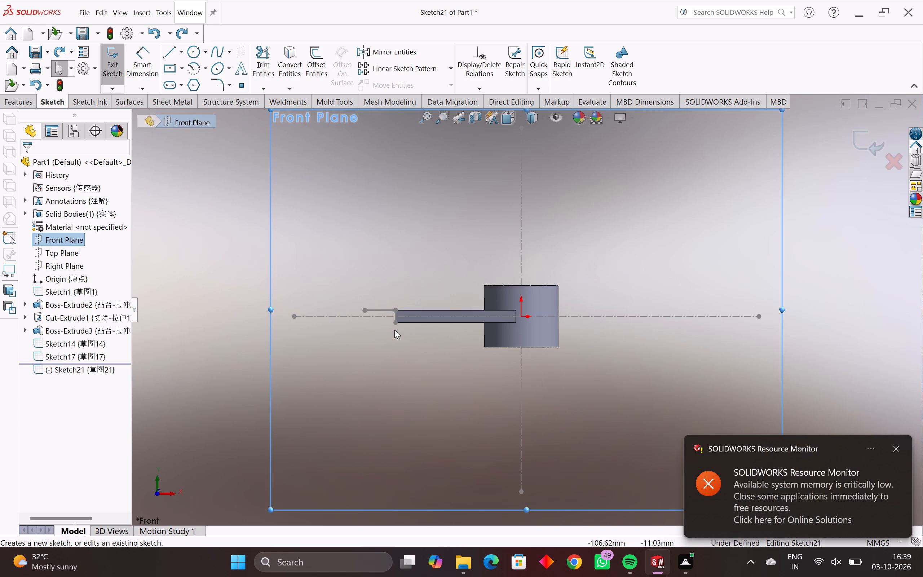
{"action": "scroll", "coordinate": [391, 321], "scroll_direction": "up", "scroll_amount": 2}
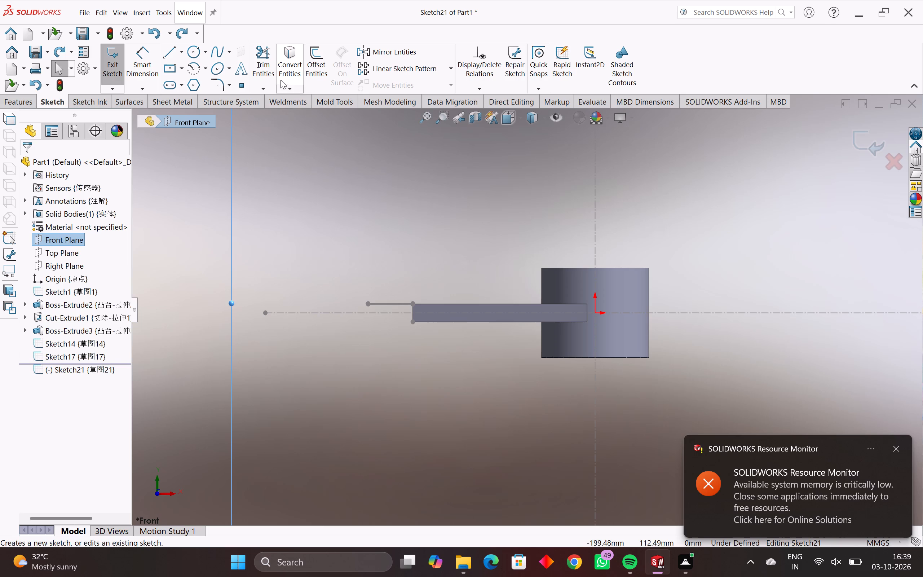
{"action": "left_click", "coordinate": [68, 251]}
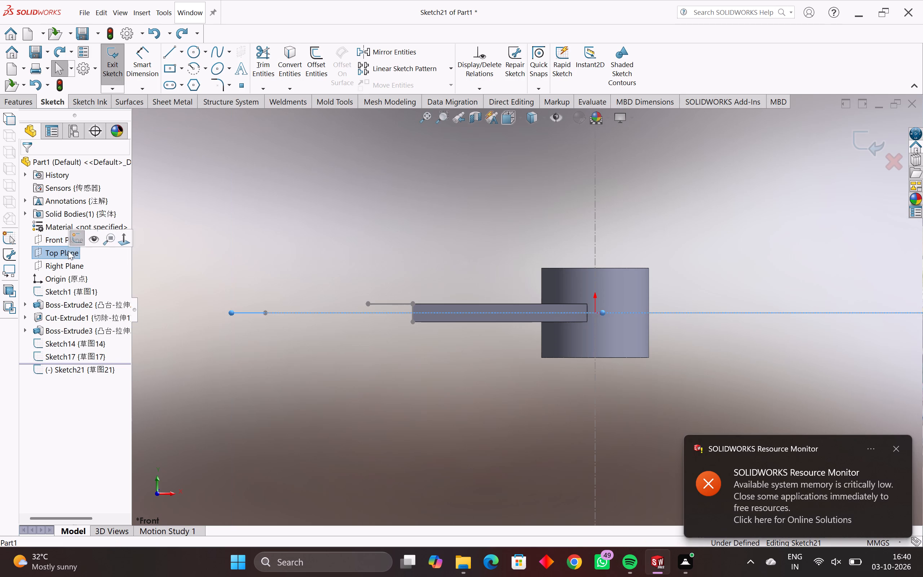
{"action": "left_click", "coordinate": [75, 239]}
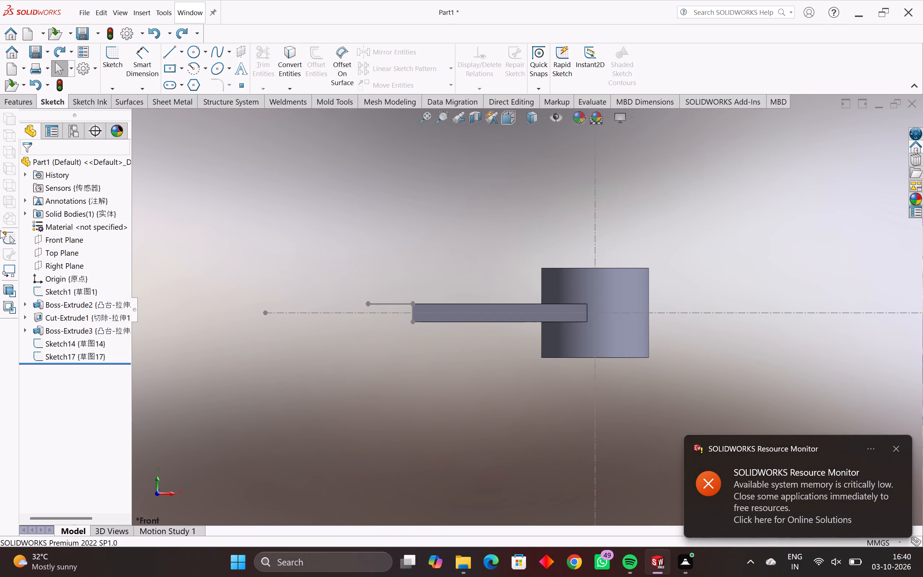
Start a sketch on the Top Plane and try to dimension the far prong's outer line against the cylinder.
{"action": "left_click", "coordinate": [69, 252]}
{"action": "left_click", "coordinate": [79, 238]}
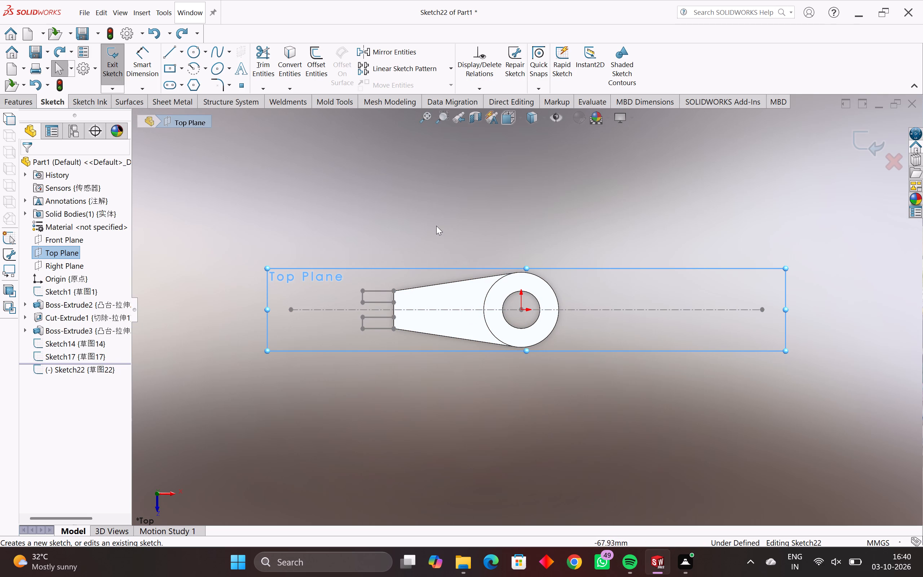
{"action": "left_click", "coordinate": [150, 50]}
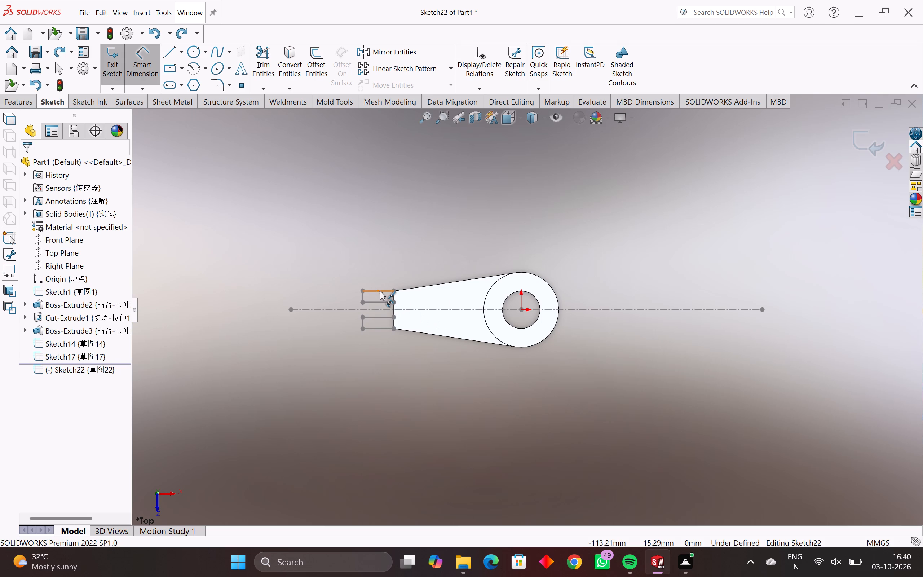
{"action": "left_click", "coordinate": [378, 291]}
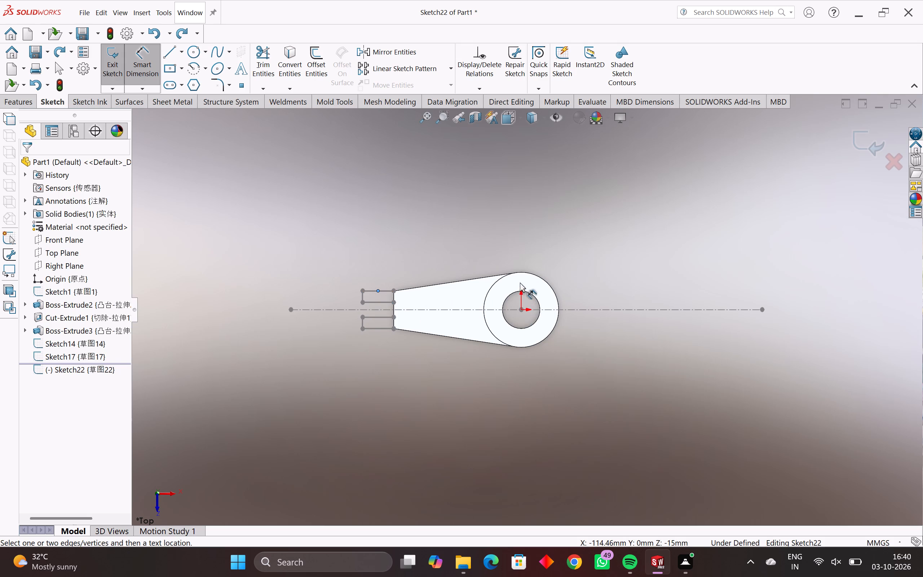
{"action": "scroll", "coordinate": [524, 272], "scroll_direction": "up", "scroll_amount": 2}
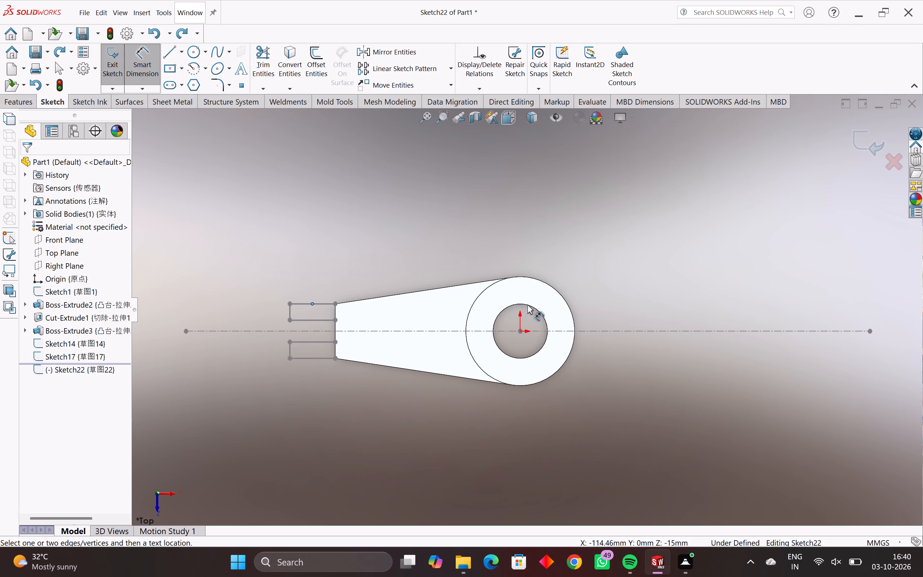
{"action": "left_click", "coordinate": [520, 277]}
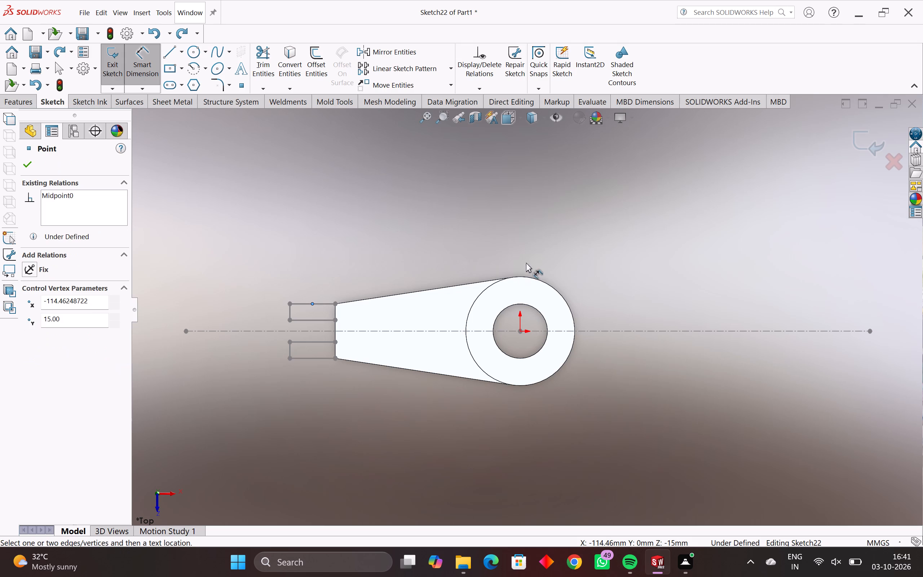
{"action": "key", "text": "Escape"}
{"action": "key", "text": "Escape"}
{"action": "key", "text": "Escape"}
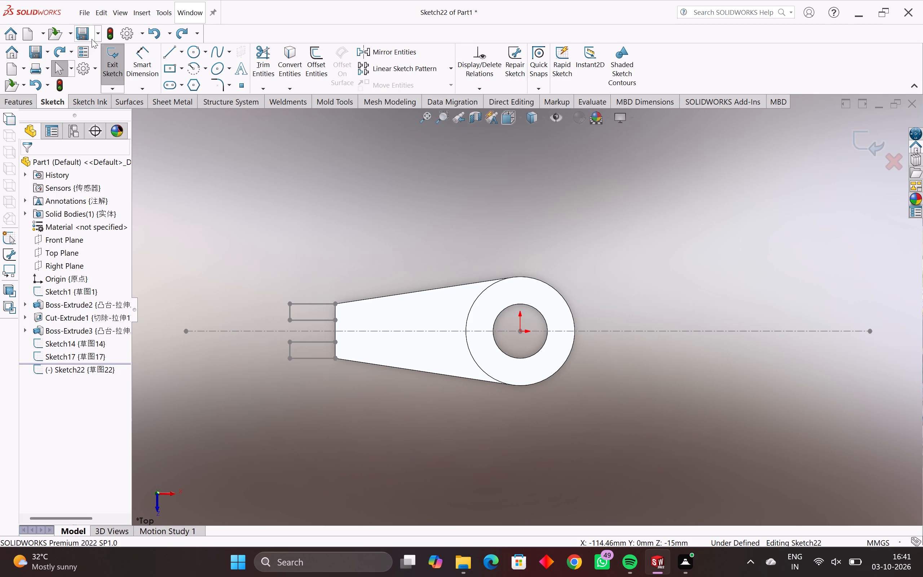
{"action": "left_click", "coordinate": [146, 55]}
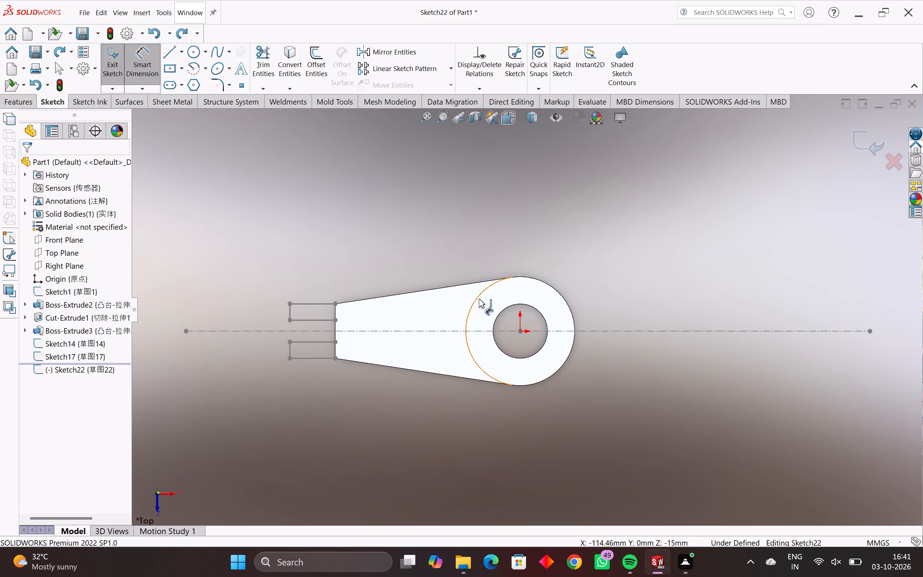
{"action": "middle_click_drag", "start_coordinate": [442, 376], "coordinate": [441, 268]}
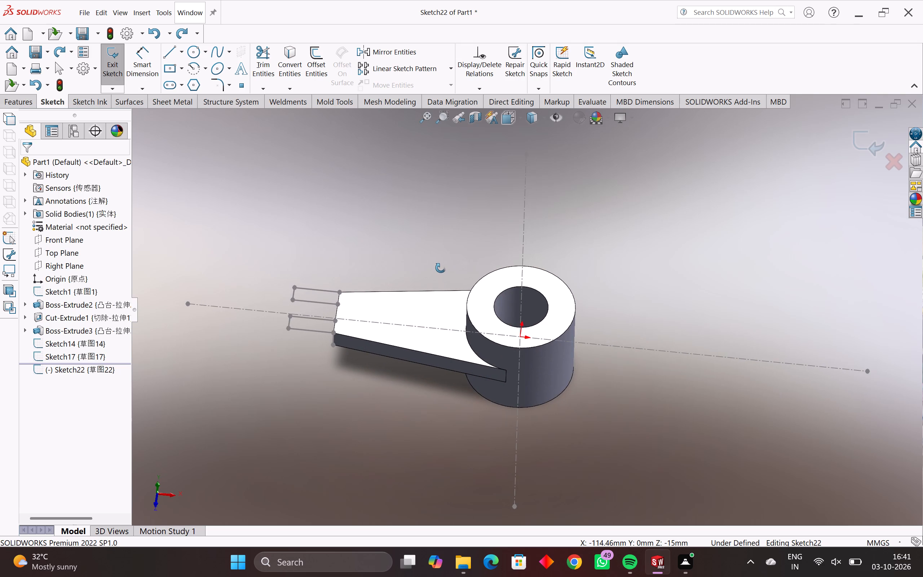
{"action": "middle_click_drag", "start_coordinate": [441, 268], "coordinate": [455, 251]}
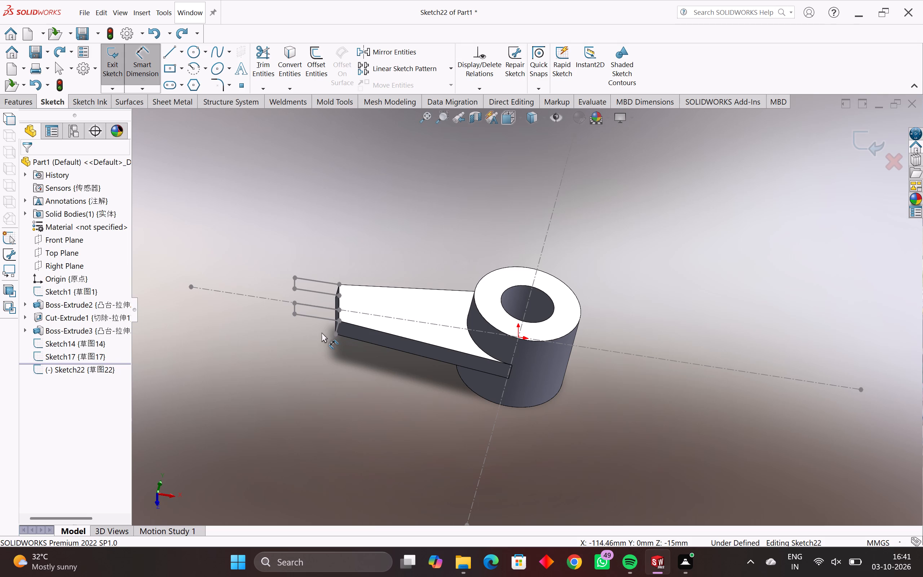
Undo the Top Plane sketch and step back into editing the prong sketch, with its entities deselected.
{"action": "key", "text": "ctrl+z"}
{"action": "key", "text": "ctrl+z"}
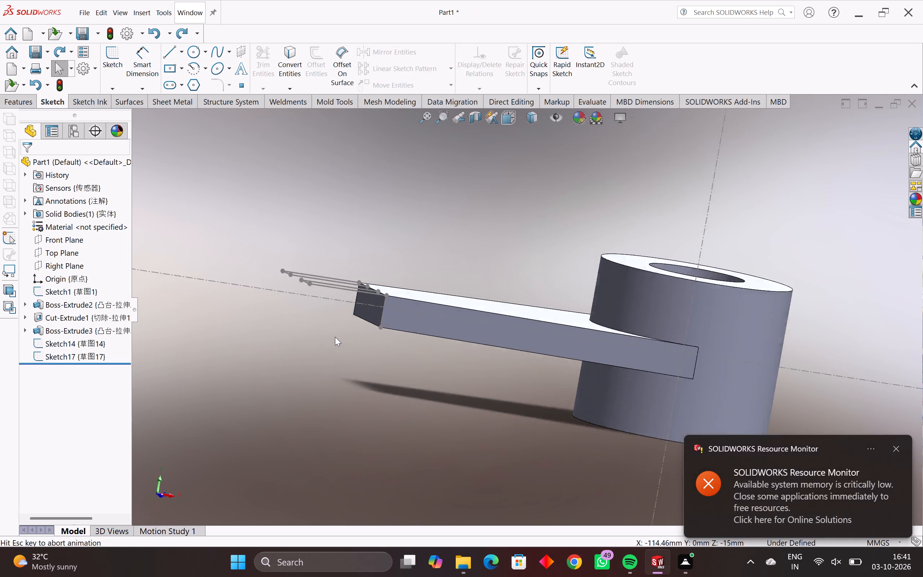
{"action": "key", "text": "ctrl+z"}
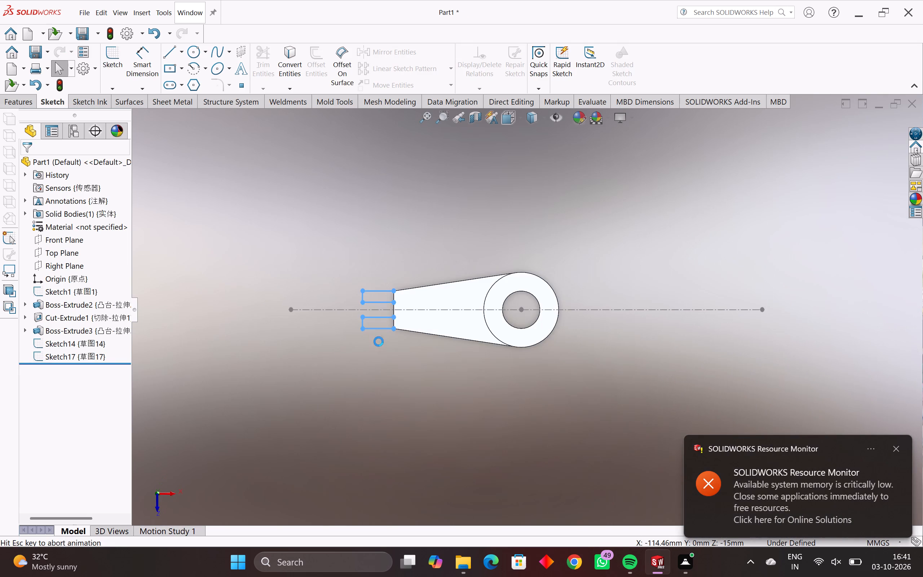
{"action": "key", "text": "ctrl+z"}
{"action": "middle_click_drag", "start_coordinate": [397, 326], "coordinate": [407, 262]}
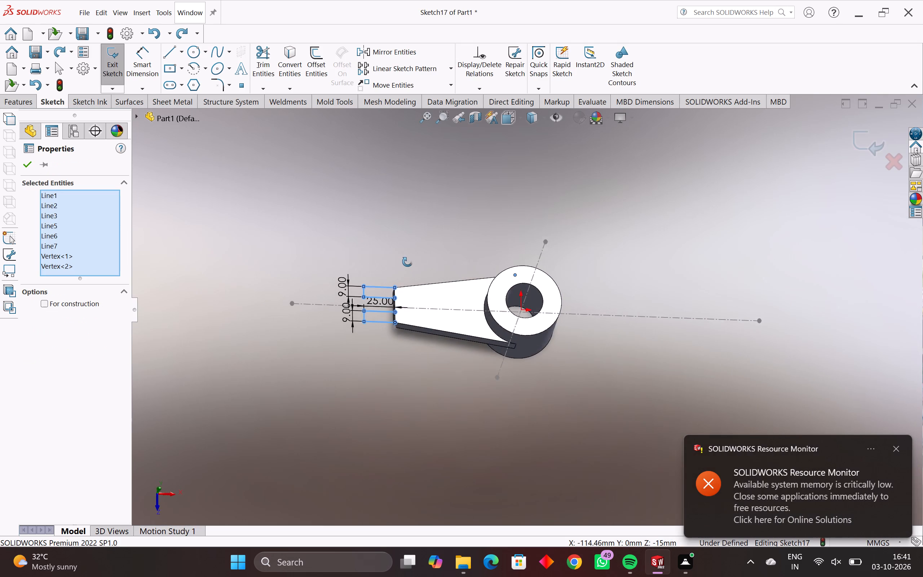
{"action": "middle_click_drag", "start_coordinate": [407, 262], "coordinate": [412, 232]}
{"action": "middle_click_drag", "start_coordinate": [416, 347], "coordinate": [408, 278]}
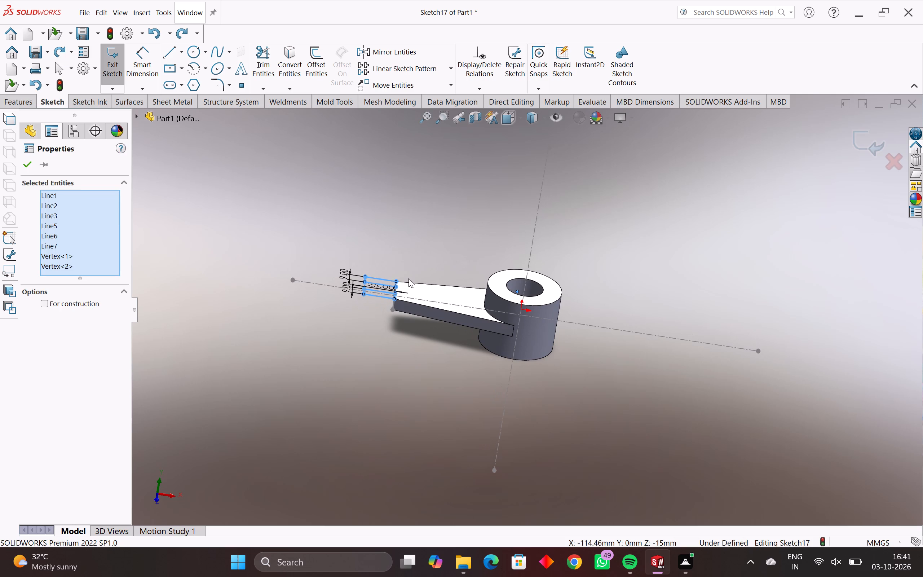
{"action": "key", "text": "Escape"}
{"action": "key", "text": "Escape"}
{"action": "key", "text": "Escape"}
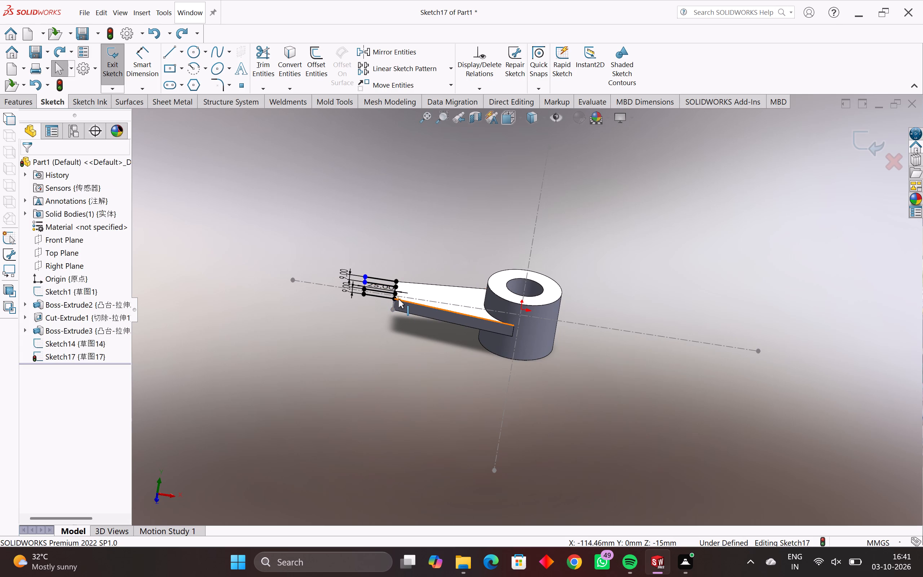
Undo the far prong's 9 mm width dimension in the prong sketch.
{"action": "scroll", "coordinate": [398, 299], "scroll_direction": "up", "scroll_amount": 1}
{"action": "key", "text": "ctrl+z"}
{"action": "key", "text": "ctrl+z"}
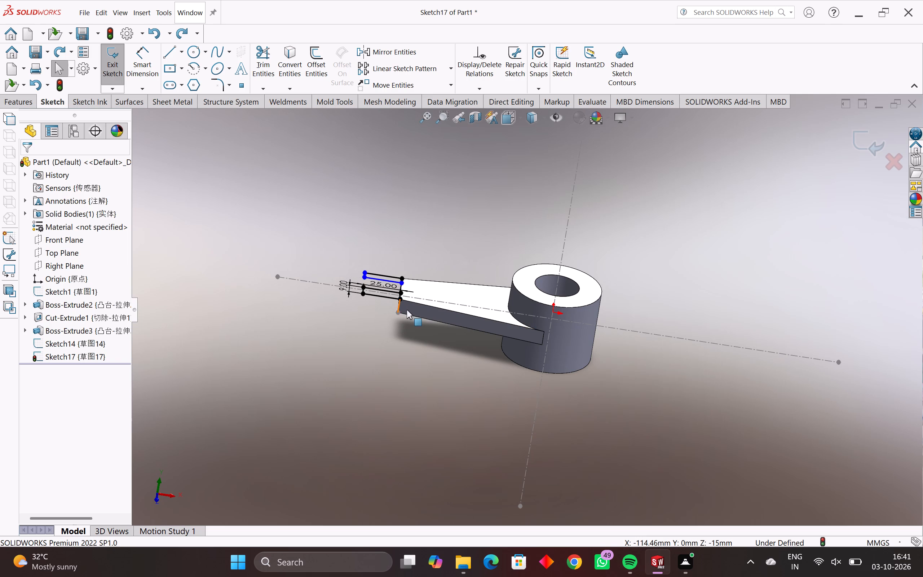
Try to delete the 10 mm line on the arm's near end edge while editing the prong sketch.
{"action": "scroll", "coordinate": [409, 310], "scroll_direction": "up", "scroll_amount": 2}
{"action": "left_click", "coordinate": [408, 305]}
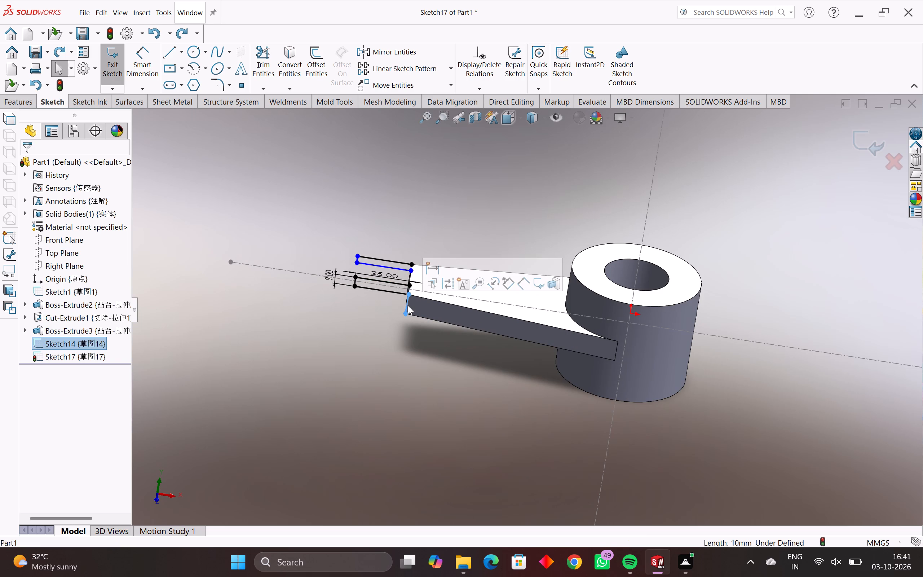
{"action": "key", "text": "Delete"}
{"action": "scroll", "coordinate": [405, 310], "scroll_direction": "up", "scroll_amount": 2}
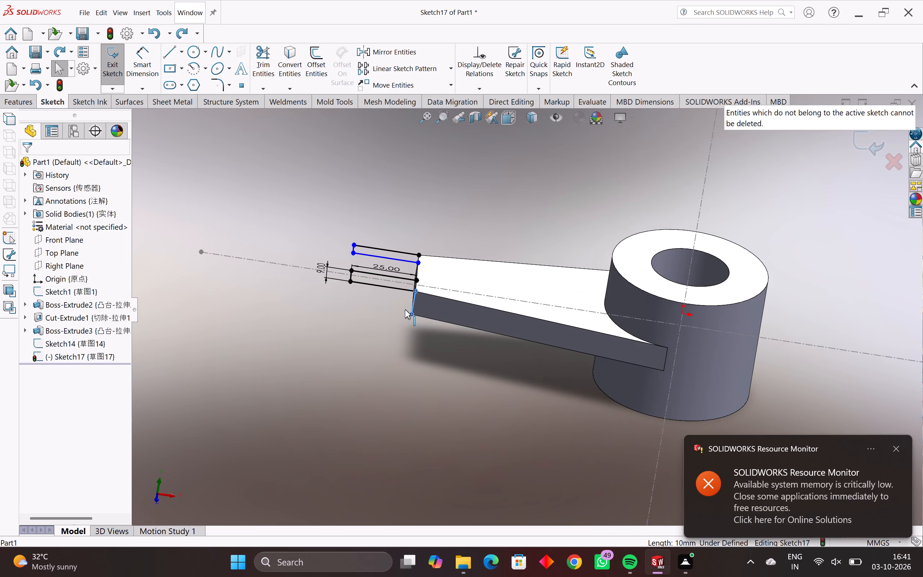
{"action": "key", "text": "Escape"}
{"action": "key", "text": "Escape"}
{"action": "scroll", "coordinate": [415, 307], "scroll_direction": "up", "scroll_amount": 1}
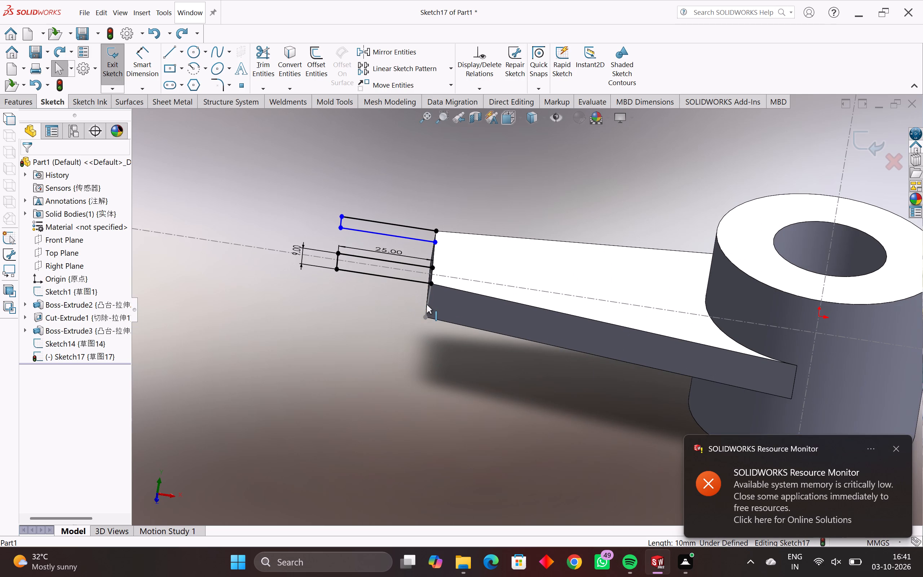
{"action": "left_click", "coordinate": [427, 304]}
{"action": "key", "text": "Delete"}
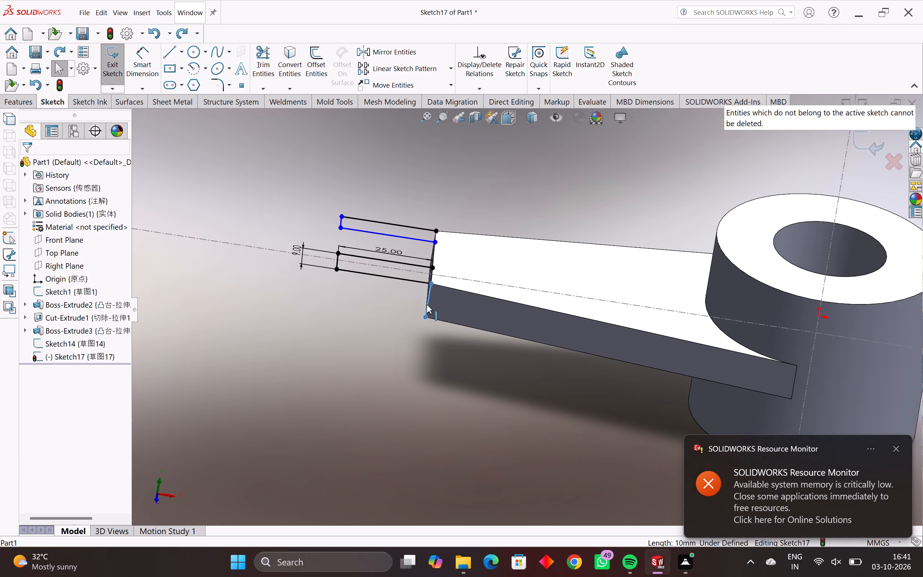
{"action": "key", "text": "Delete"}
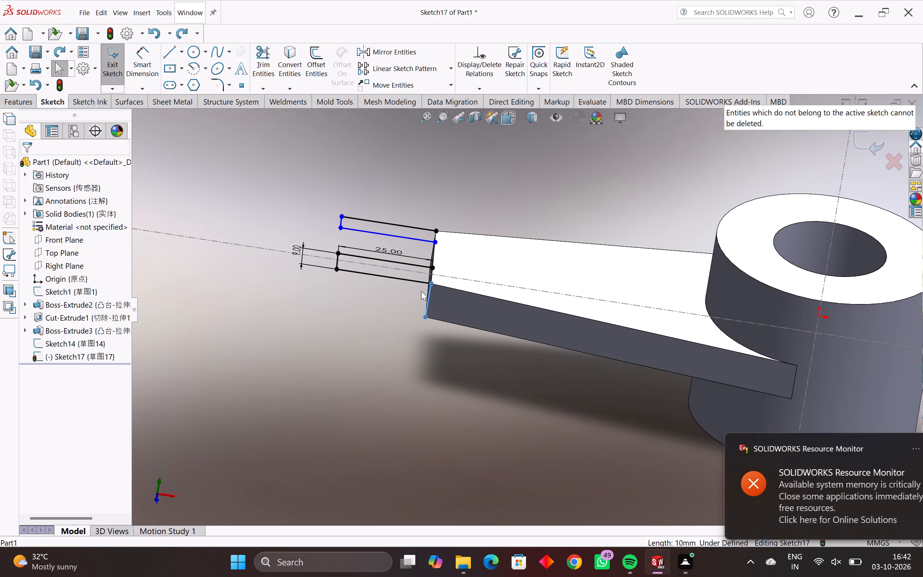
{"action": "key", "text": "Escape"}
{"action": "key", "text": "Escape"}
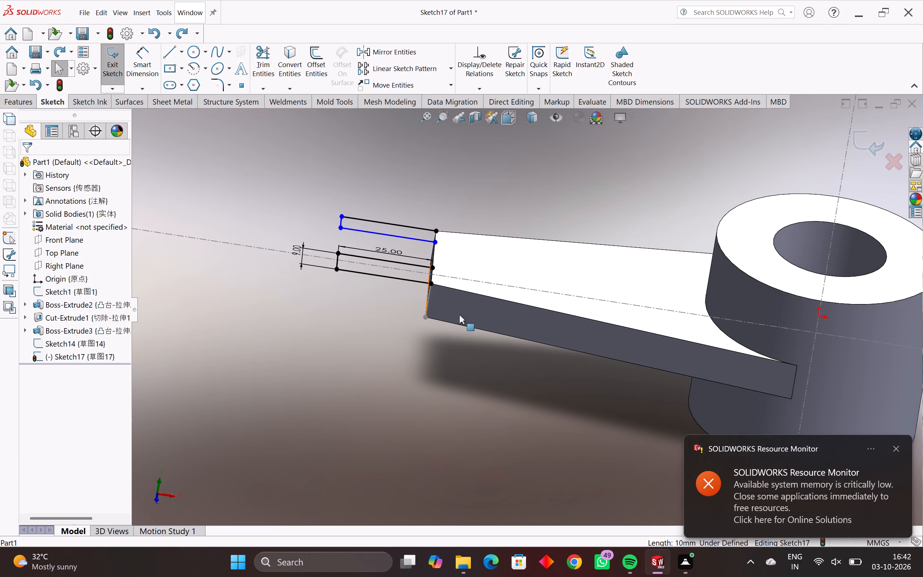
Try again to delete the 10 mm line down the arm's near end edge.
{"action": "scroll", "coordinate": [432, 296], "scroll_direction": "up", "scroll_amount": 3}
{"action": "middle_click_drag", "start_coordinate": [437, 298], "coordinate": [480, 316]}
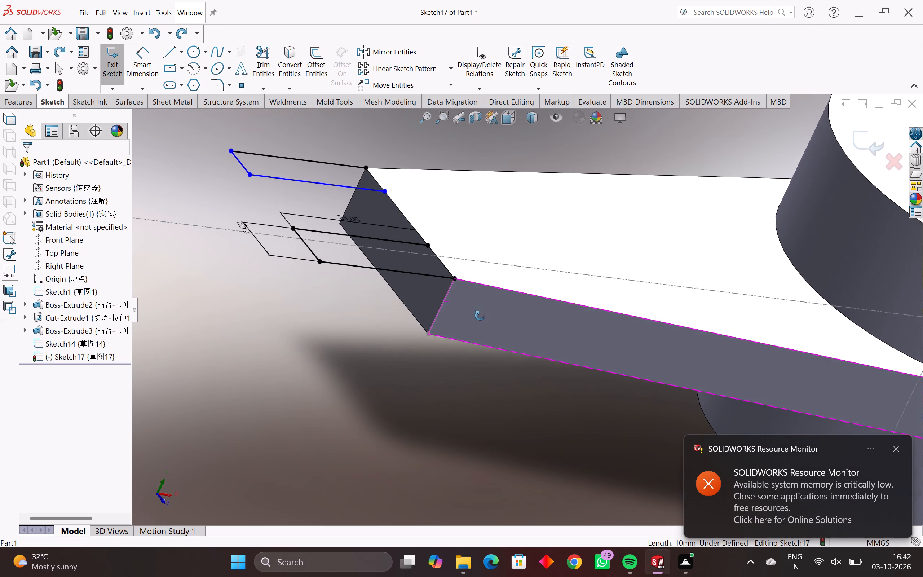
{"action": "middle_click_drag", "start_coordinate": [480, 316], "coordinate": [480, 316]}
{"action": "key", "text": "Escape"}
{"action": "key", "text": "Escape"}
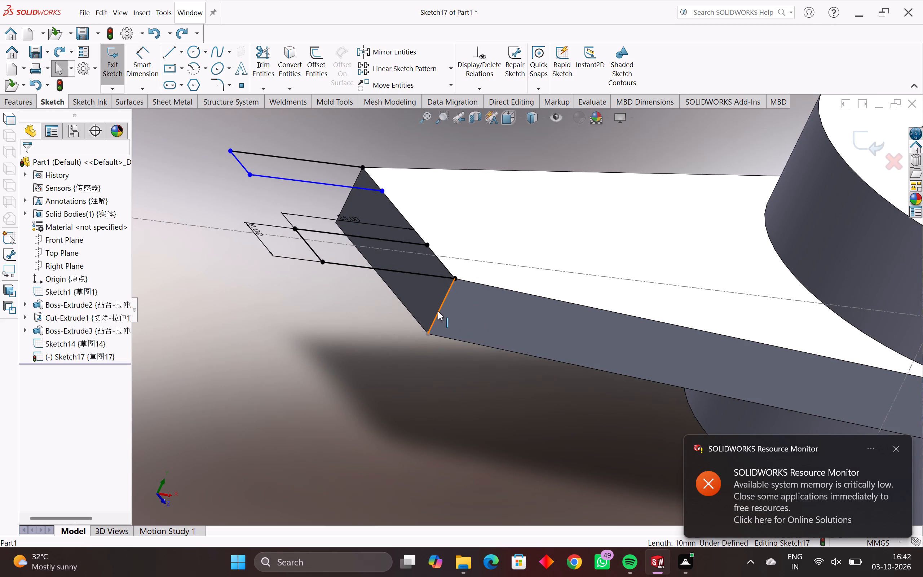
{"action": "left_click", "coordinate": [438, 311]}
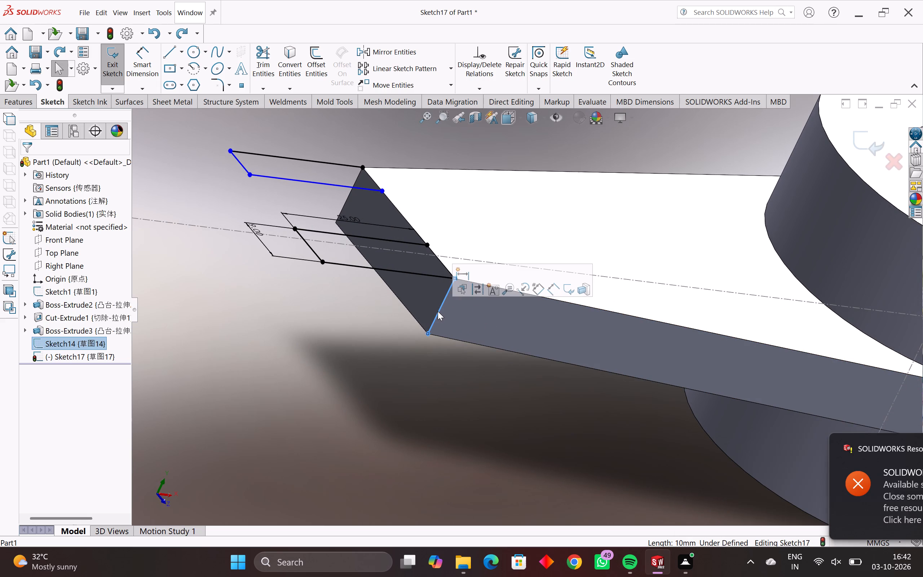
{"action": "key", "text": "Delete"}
Undo the three lines of the far prong, keeping the dimensioned near prong.
{"action": "key", "text": "ctrl+z"}
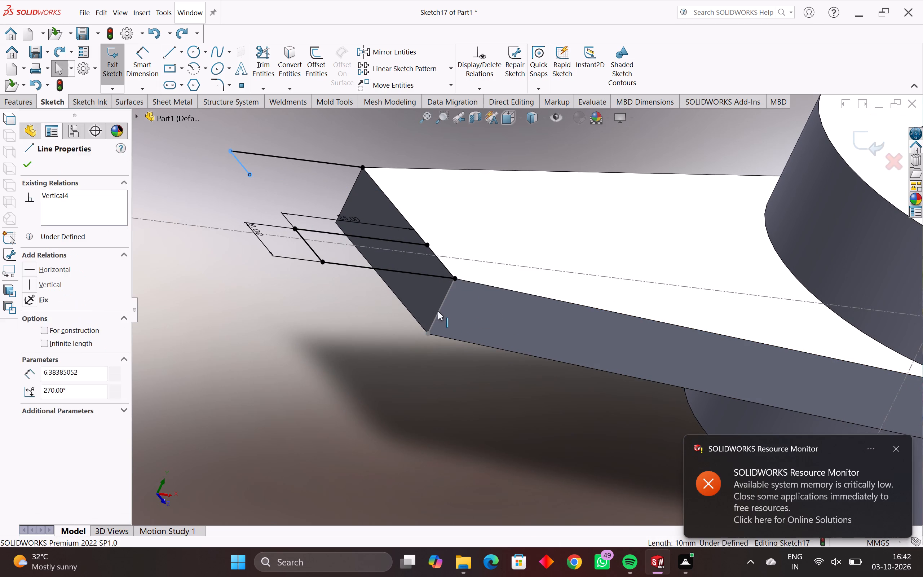
{"action": "key", "text": "ctrl+z"}
{"action": "key", "text": "ctrl+z"}
{"action": "key", "text": "Escape"}
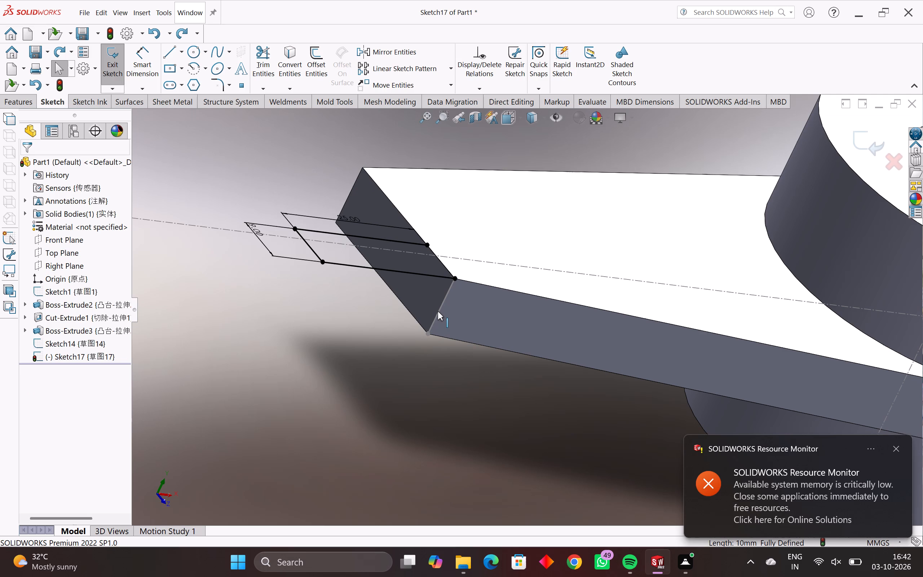
{"action": "key", "text": "Escape"}
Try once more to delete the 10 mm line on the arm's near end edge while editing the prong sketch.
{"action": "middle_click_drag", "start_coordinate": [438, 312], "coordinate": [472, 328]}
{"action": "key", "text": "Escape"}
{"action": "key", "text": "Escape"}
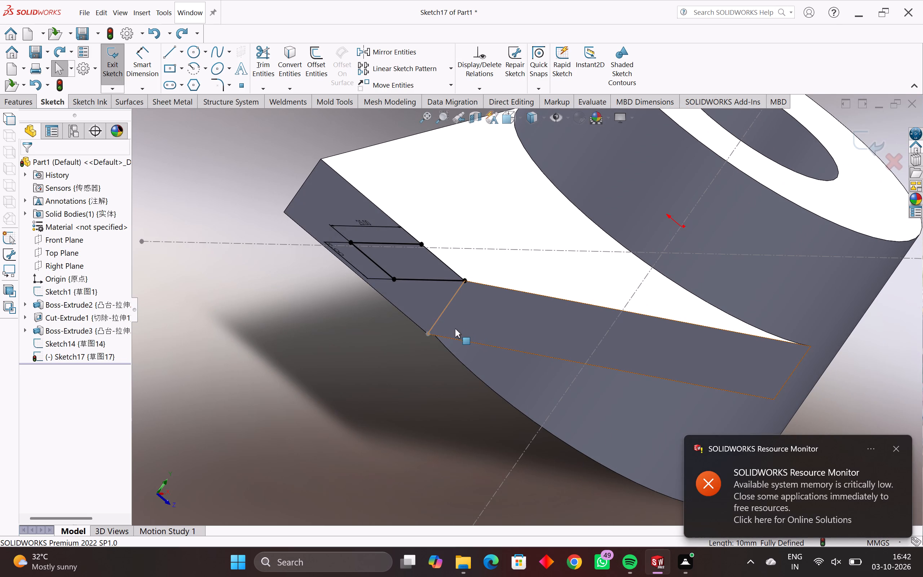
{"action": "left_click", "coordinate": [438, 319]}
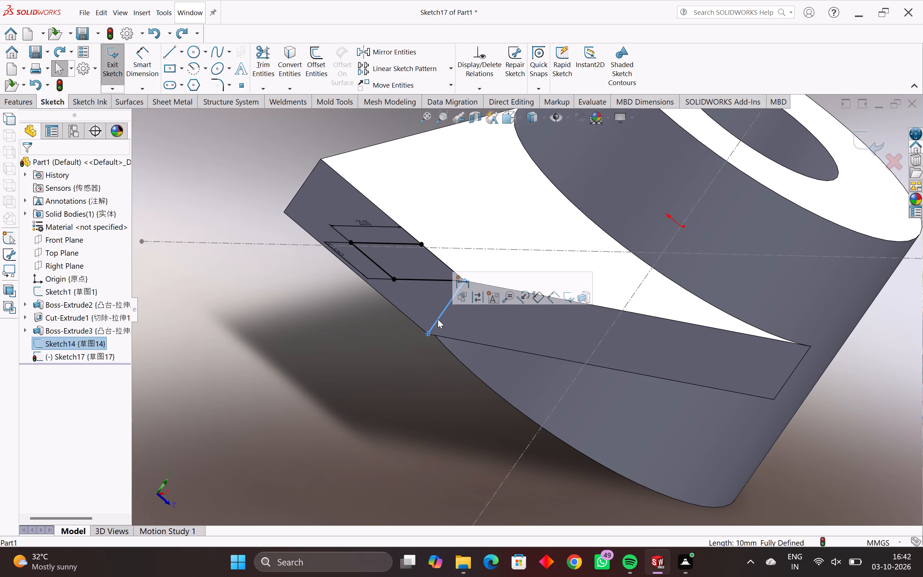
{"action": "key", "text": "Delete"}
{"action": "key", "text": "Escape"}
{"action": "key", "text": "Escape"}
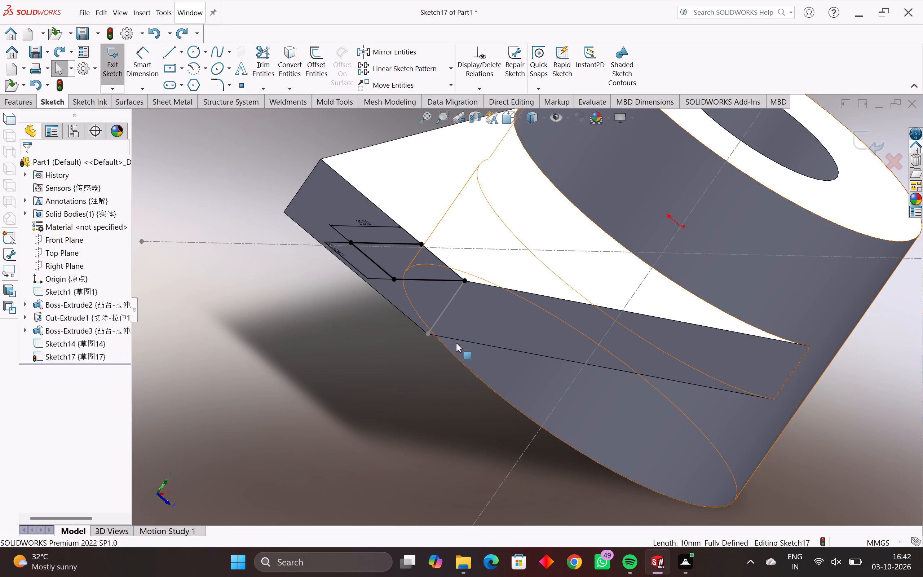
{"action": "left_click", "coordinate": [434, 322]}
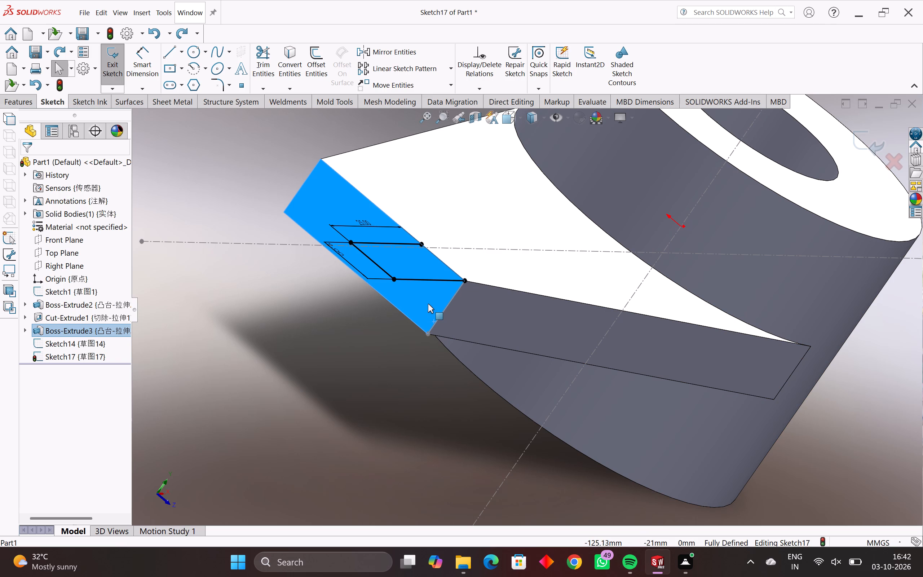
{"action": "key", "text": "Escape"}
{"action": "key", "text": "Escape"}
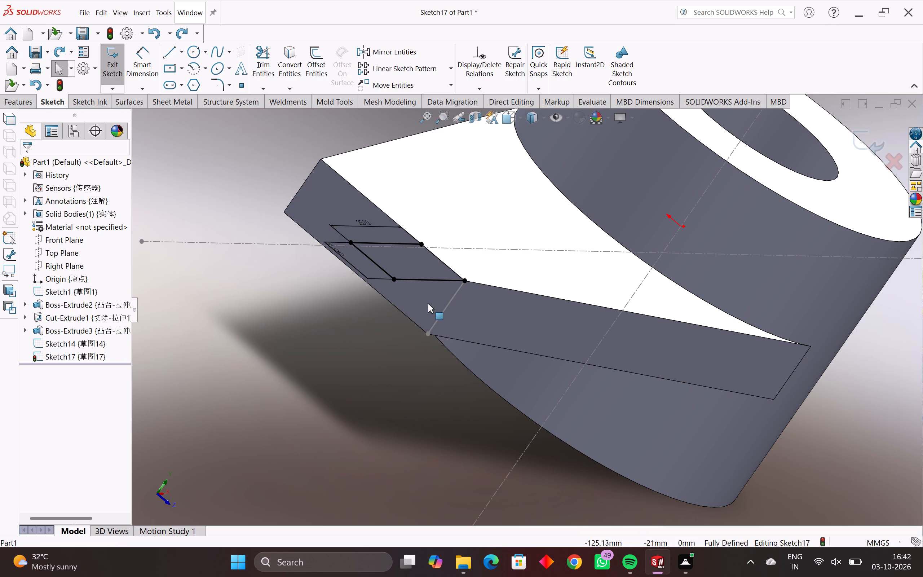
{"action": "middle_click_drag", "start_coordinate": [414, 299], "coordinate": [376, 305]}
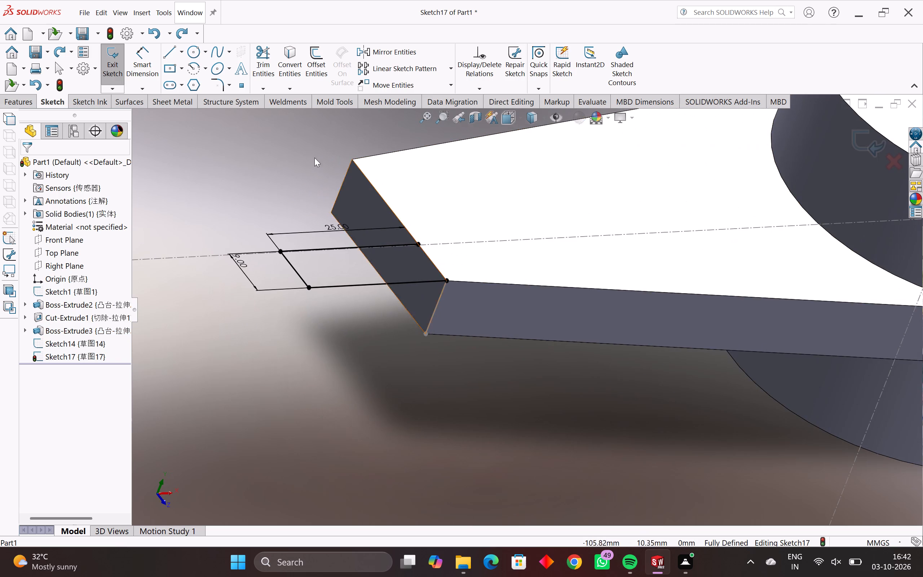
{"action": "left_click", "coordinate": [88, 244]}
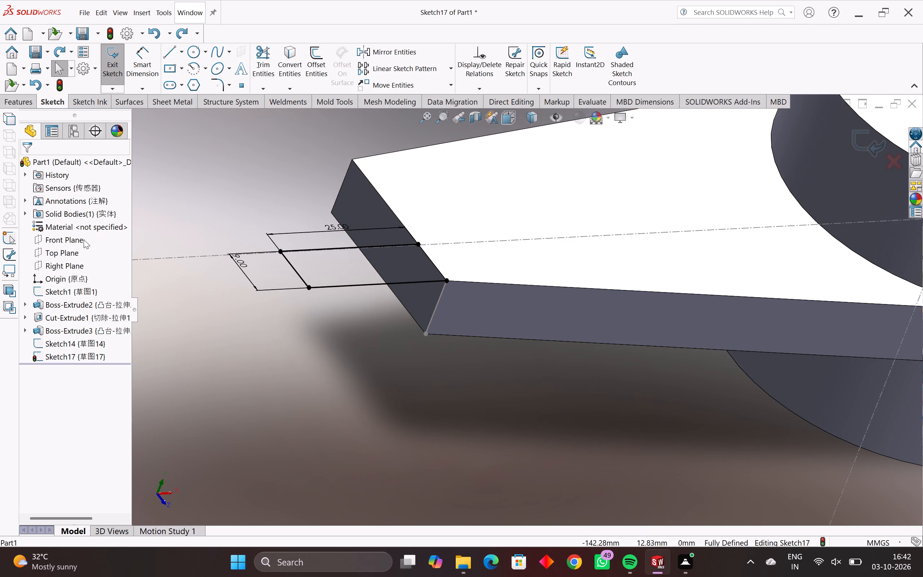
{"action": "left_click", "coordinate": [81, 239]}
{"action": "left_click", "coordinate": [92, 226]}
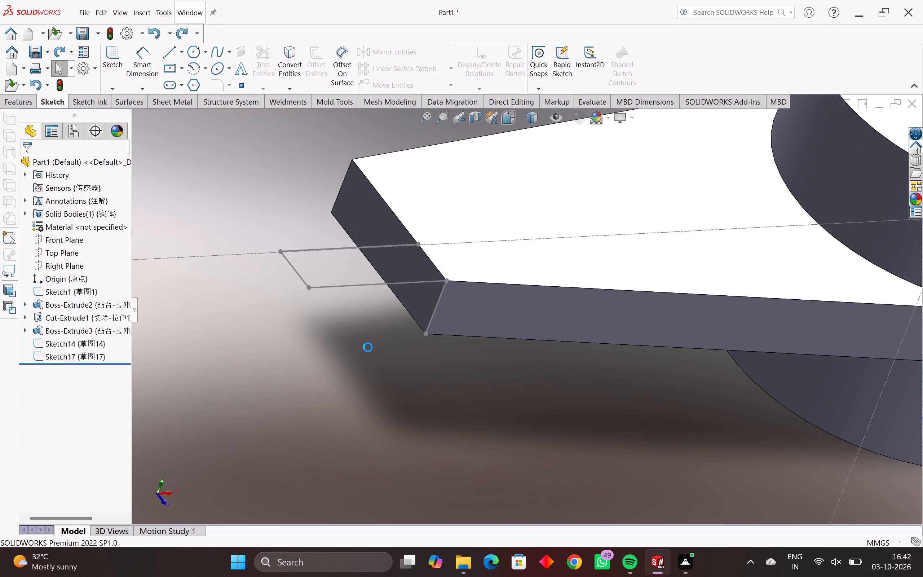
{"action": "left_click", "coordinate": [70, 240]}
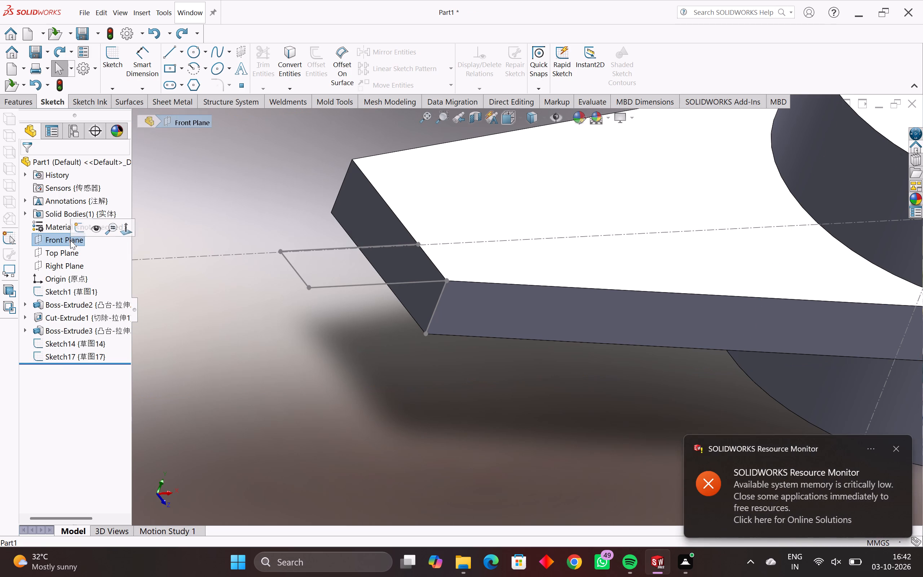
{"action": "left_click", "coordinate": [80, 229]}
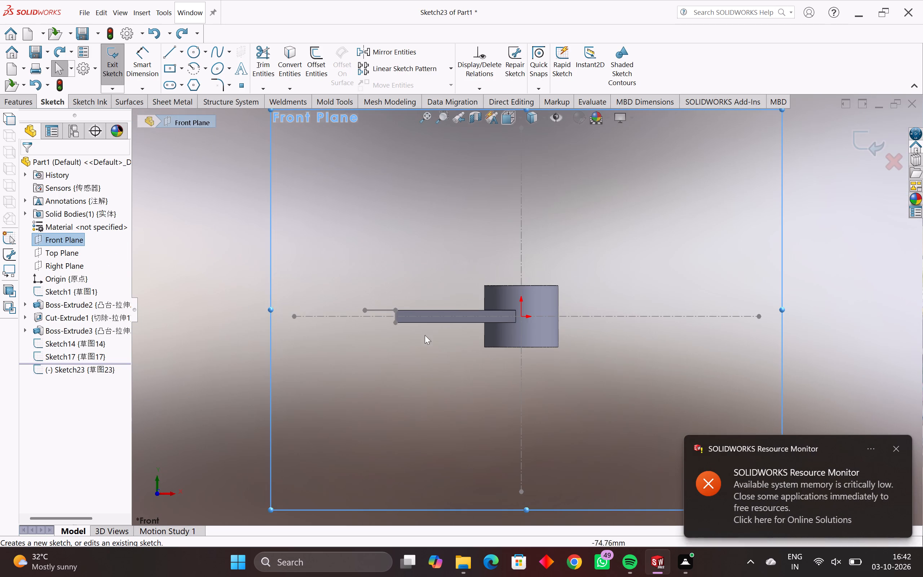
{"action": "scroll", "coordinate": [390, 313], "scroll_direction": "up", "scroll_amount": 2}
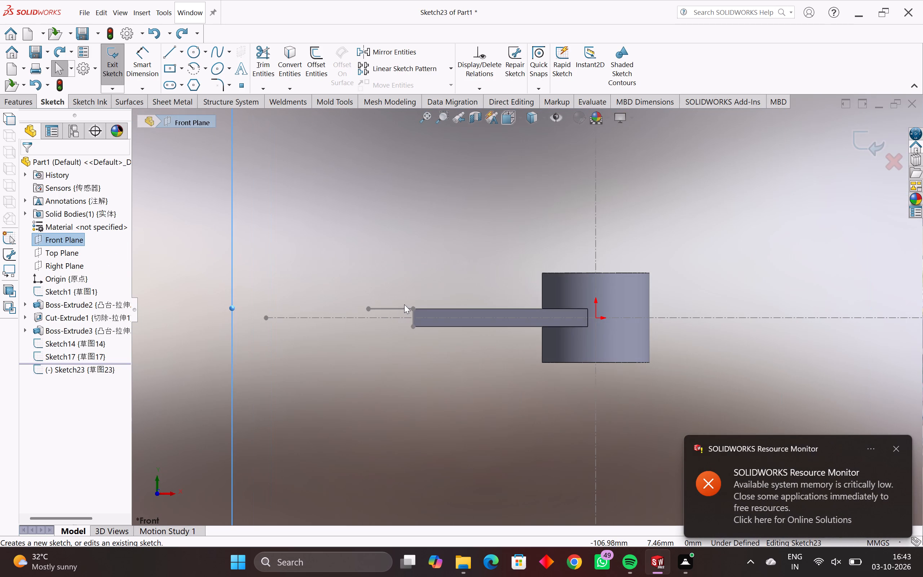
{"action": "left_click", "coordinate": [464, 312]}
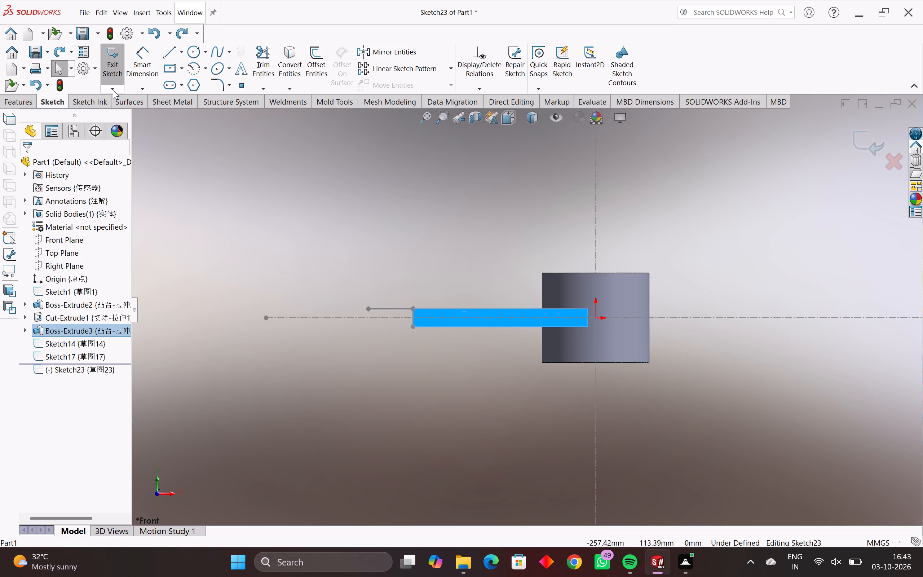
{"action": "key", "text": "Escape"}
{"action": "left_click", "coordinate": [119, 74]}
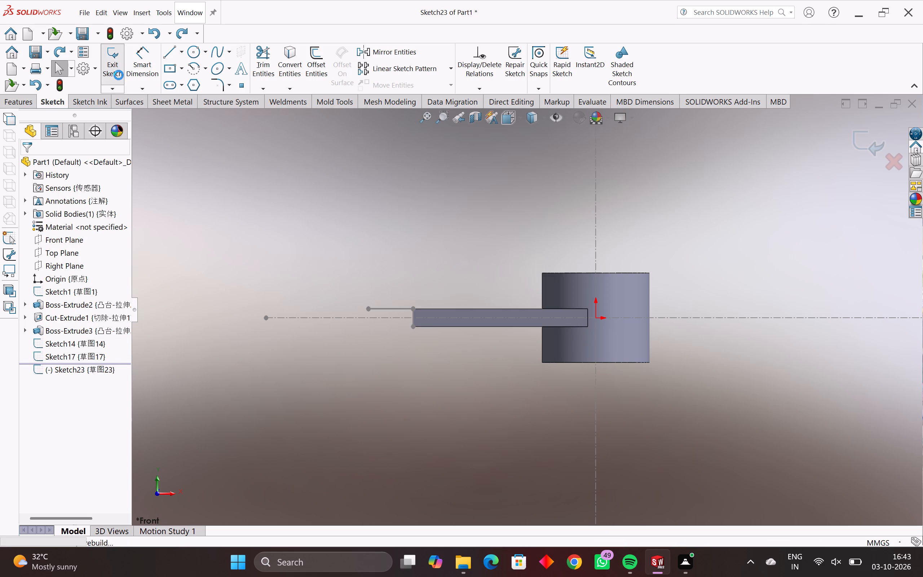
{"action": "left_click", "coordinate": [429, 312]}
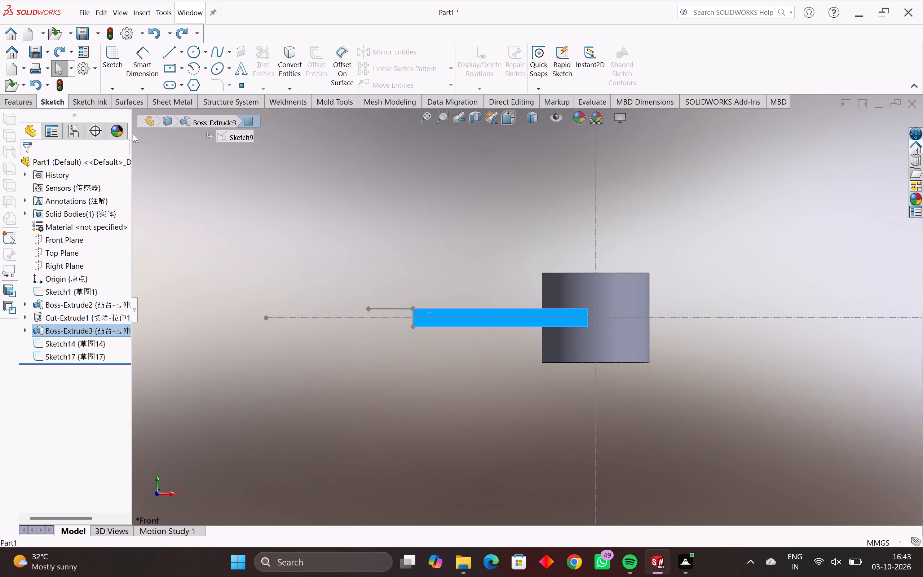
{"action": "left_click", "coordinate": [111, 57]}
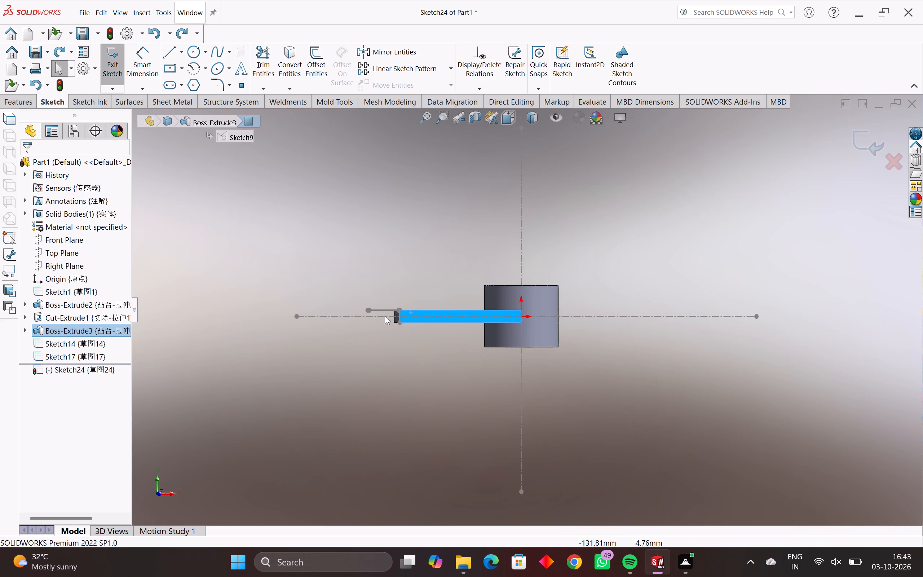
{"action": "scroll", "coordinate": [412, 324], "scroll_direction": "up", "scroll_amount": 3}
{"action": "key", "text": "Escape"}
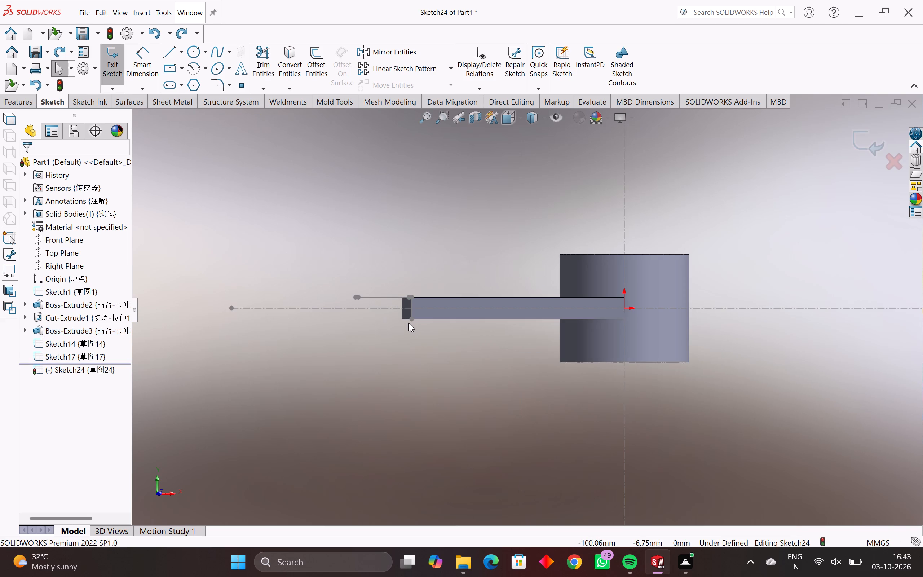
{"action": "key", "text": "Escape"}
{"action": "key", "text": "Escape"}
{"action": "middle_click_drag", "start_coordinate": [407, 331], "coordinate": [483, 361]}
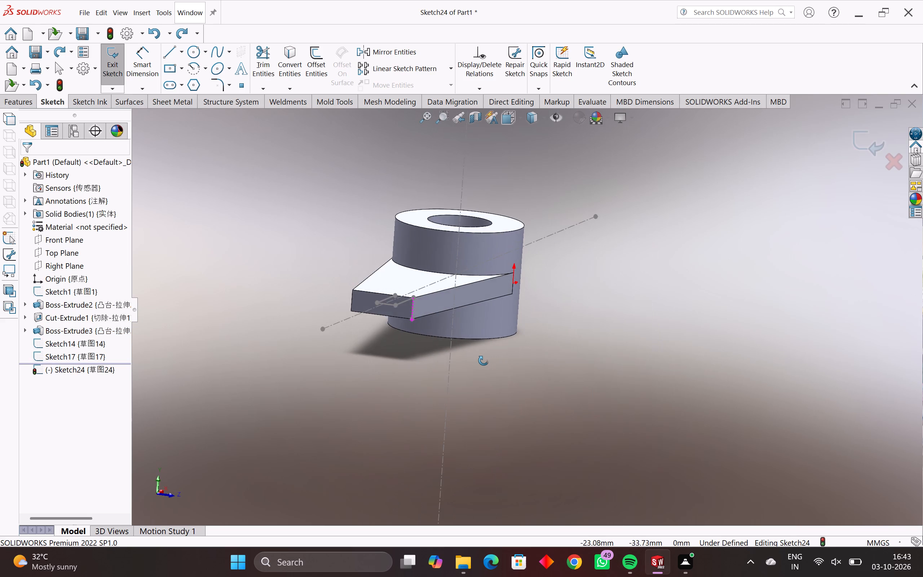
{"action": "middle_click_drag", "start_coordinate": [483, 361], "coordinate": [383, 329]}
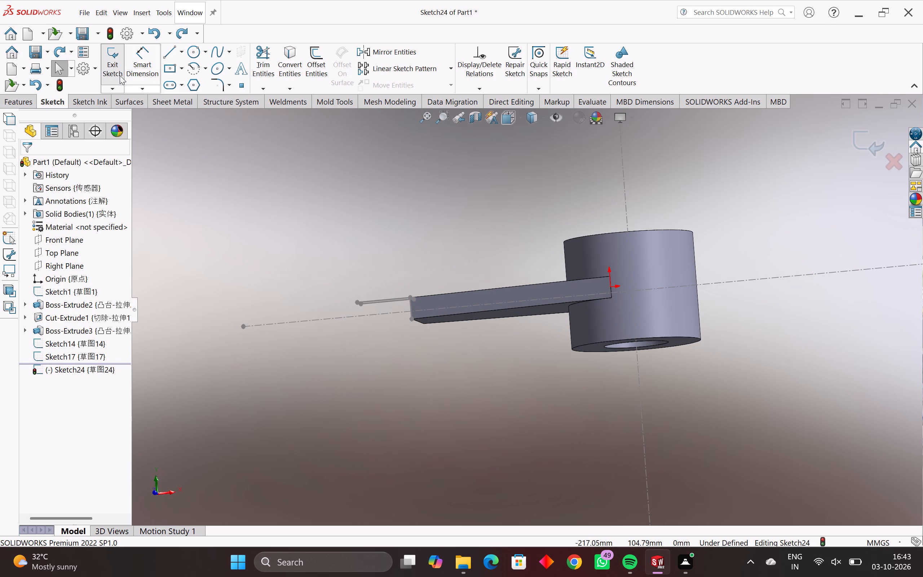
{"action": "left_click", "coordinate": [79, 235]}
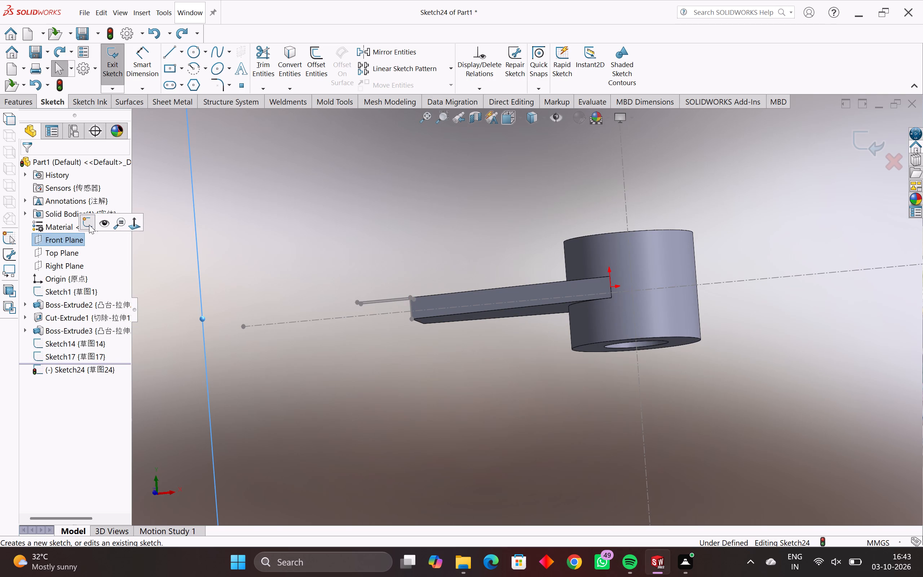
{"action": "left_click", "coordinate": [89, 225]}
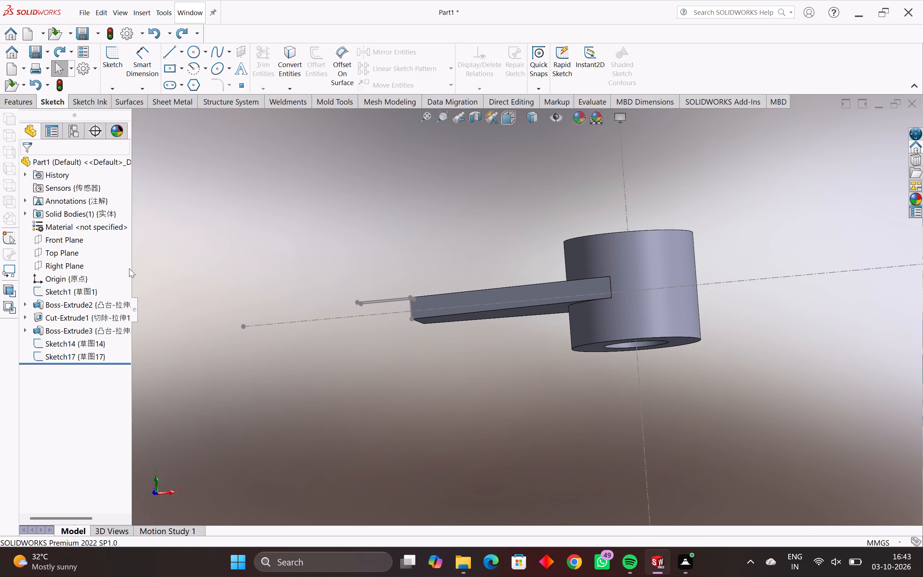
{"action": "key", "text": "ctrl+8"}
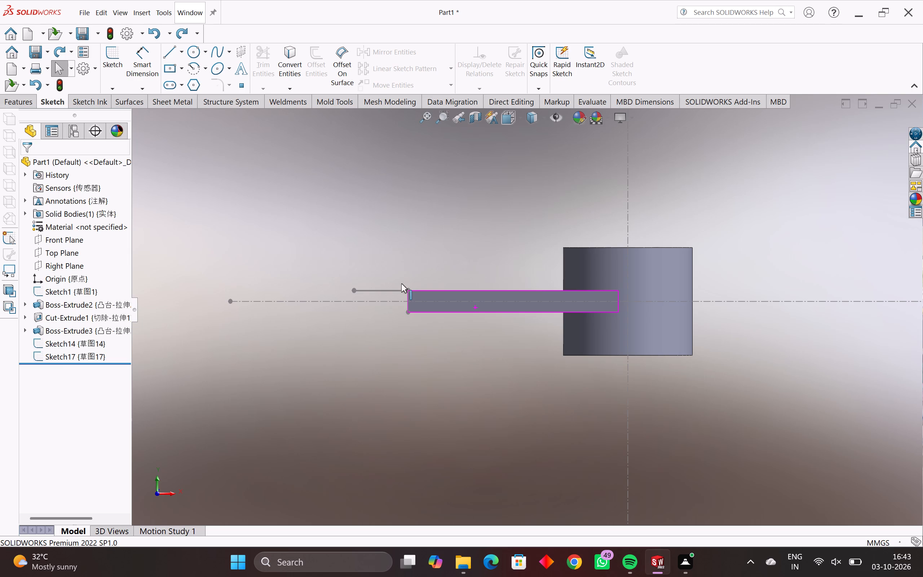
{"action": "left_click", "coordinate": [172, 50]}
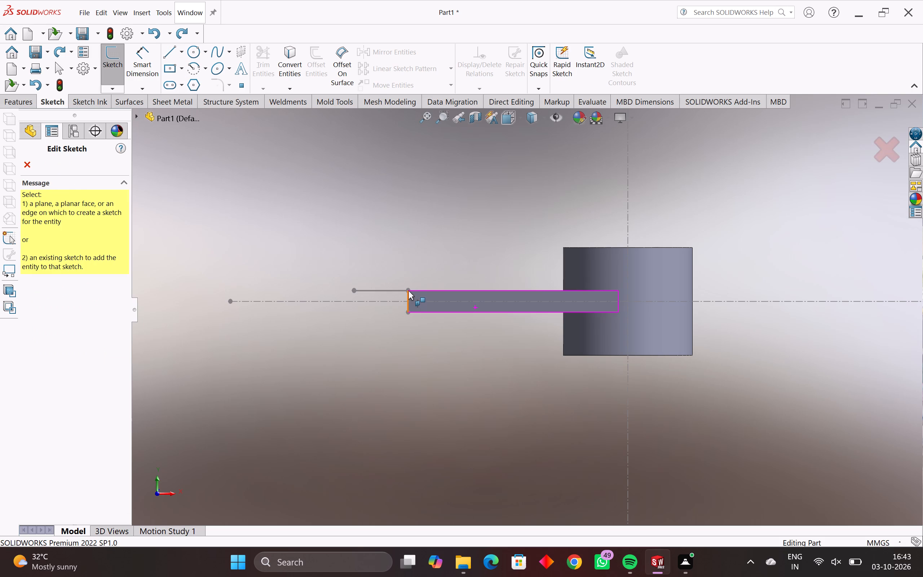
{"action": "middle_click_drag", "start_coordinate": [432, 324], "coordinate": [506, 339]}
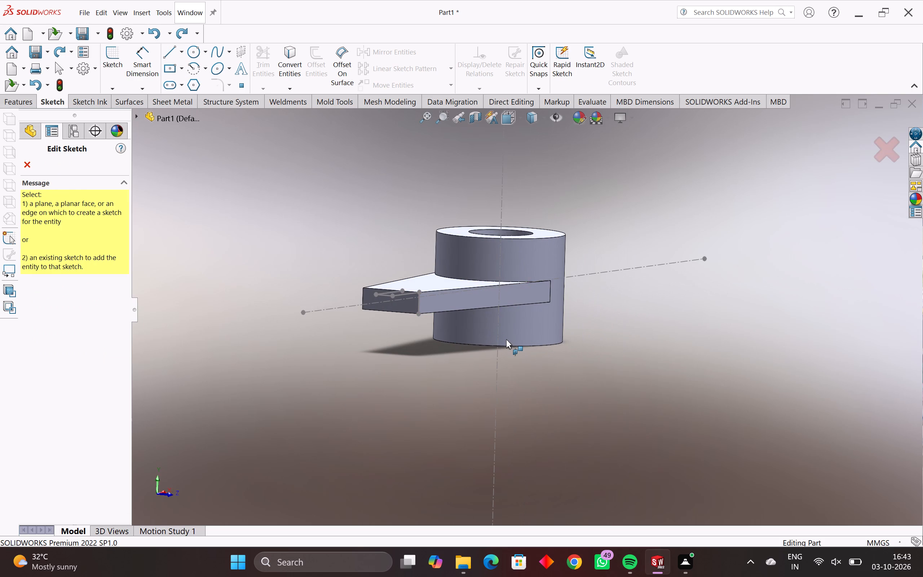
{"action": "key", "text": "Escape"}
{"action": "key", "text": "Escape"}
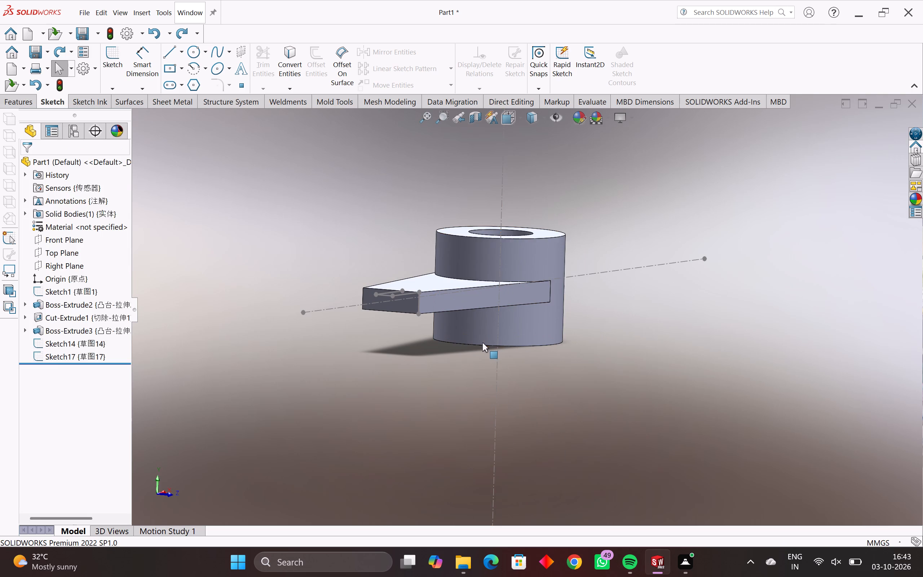
Undo the entire near prong sketch at the arm's end, including its lines and dimensions.
{"action": "middle_click_drag", "start_coordinate": [482, 343], "coordinate": [460, 345]}
{"action": "key", "text": "ctrl+z"}
{"action": "key", "text": "ctrl+z"}
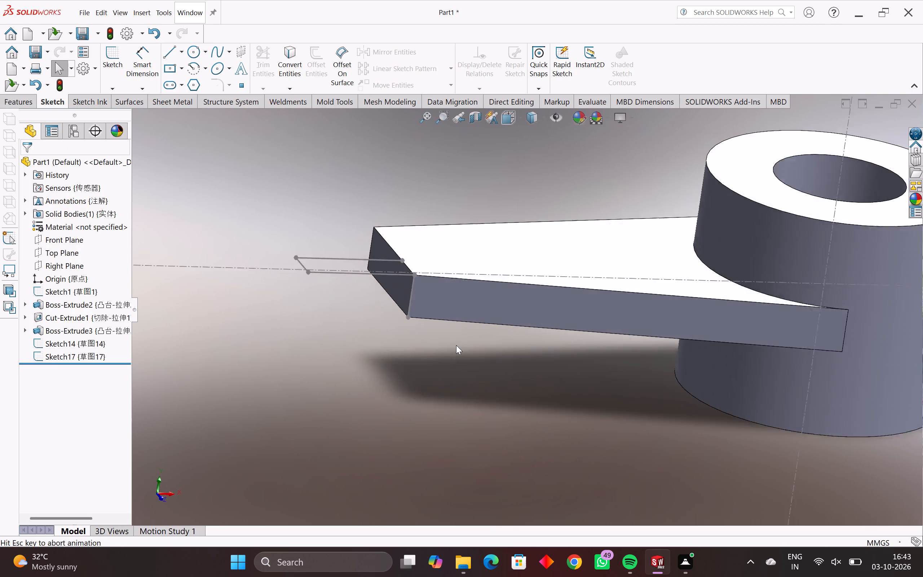
{"action": "key", "text": "ctrl+z"}
{"action": "key", "text": "ctrl+z"}
{"action": "key", "text": "ctrl+z"}
{"action": "key", "text": "ctrl+z"}
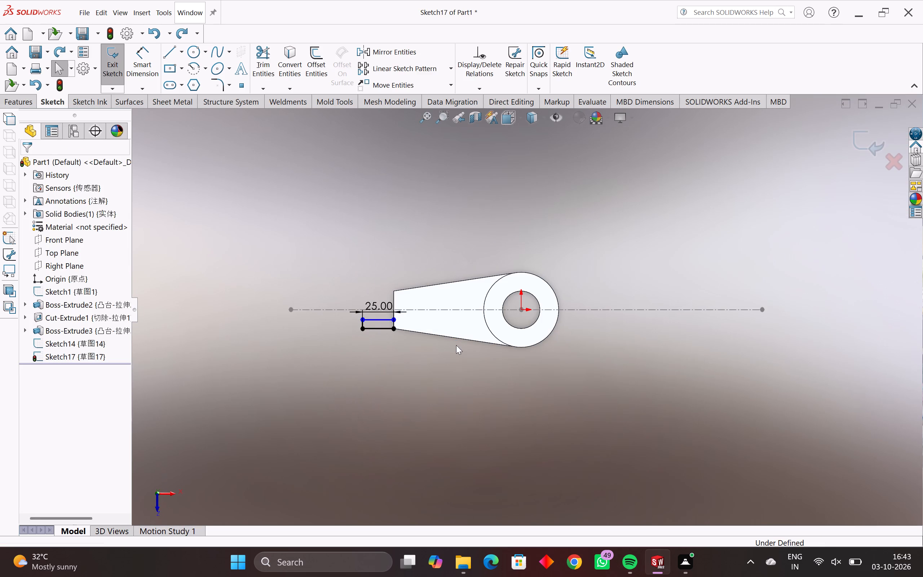
{"action": "key", "text": "ctrl+z"}
{"action": "key", "text": "ctrl+z"}
{"action": "key", "text": "ctrl+z"}
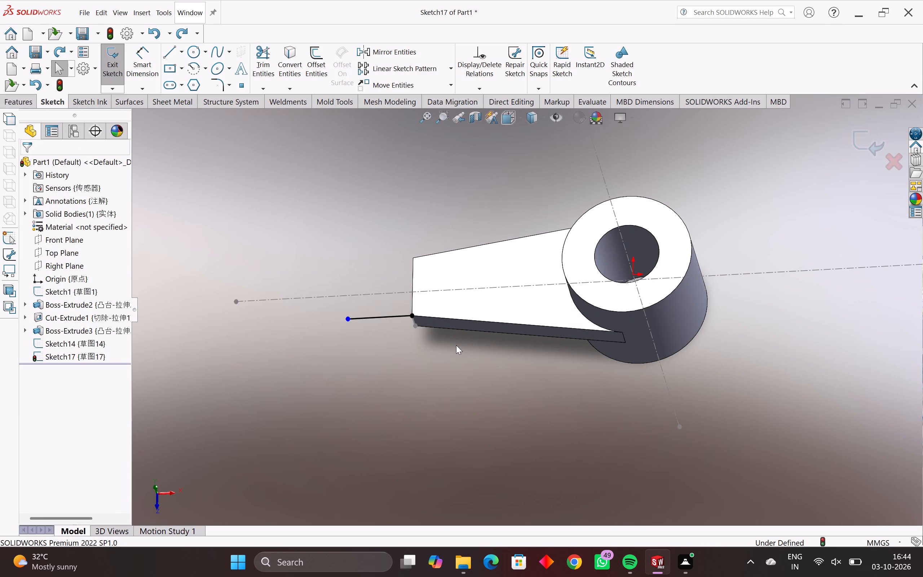
{"action": "key", "text": "ctrl+z"}
{"action": "key", "text": "ctrl+z"}
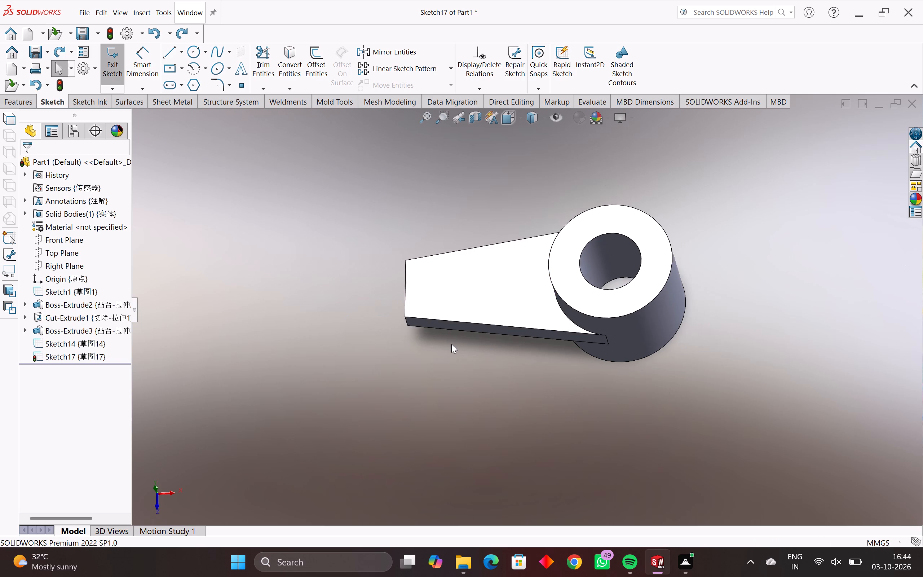
{"action": "key", "text": "ctrl+z"}
Undo back into editing Sketch14 and delete its 10 mm line on the arm's near end edge.
{"action": "middle_click_drag", "start_coordinate": [446, 343], "coordinate": [442, 246]}
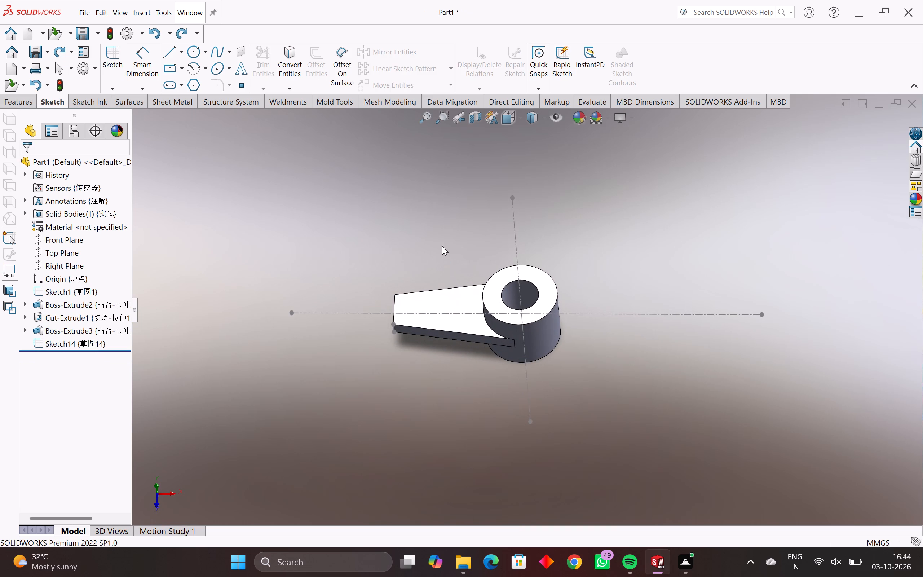
{"action": "key", "text": "ctrl+z"}
{"action": "key", "text": "ctrl+z"}
{"action": "key", "text": "ctrl+z"}
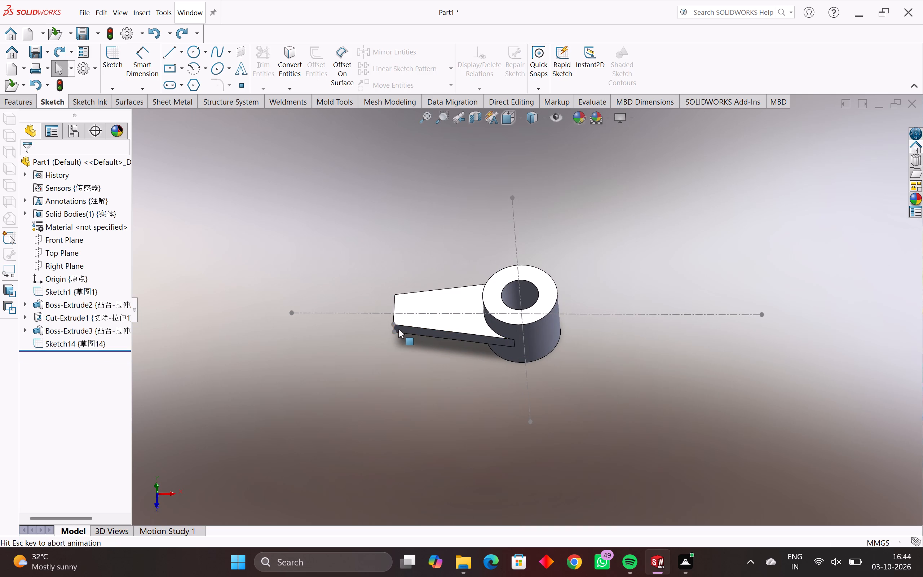
{"action": "key", "text": "grave"}
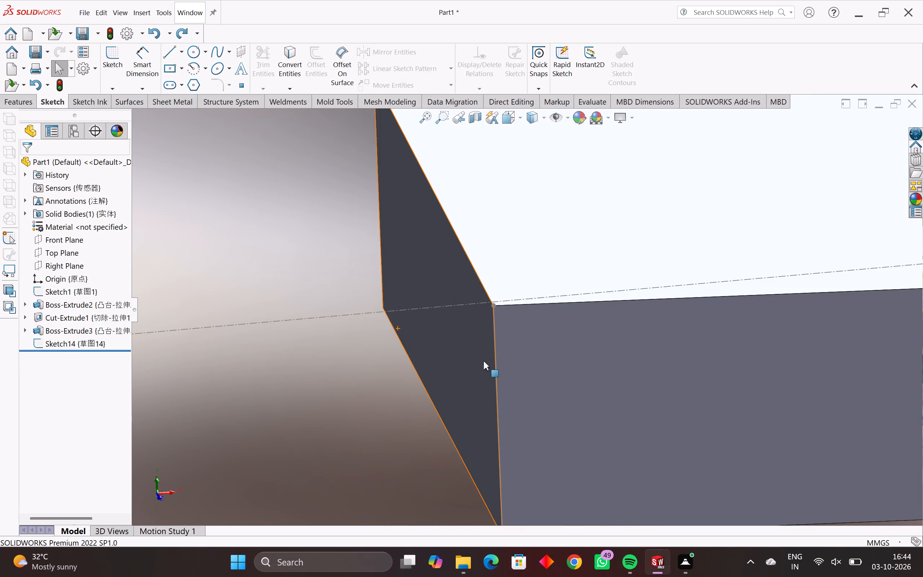
{"action": "key", "text": "ctrl+z"}
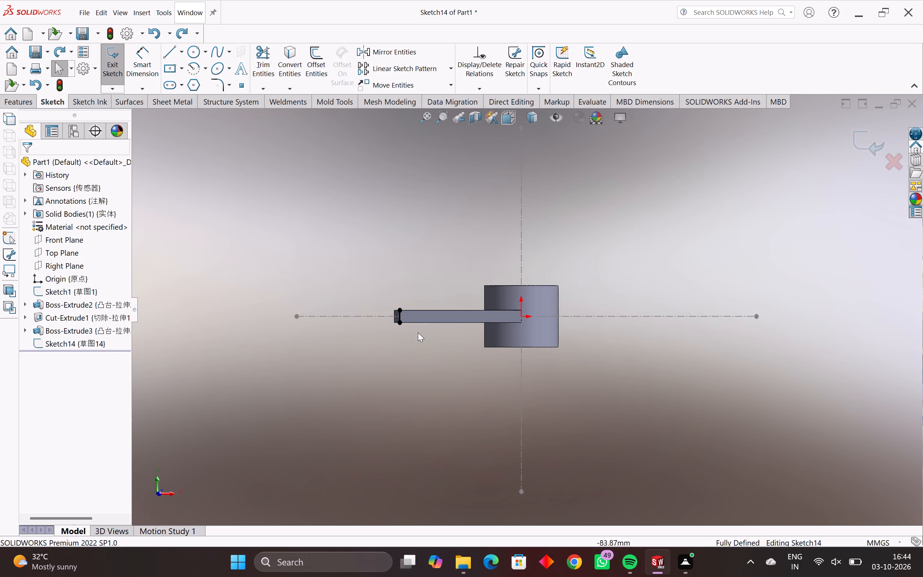
{"action": "left_click", "coordinate": [399, 316], "text": "ctrl"}
{"action": "key", "text": "Delete"}
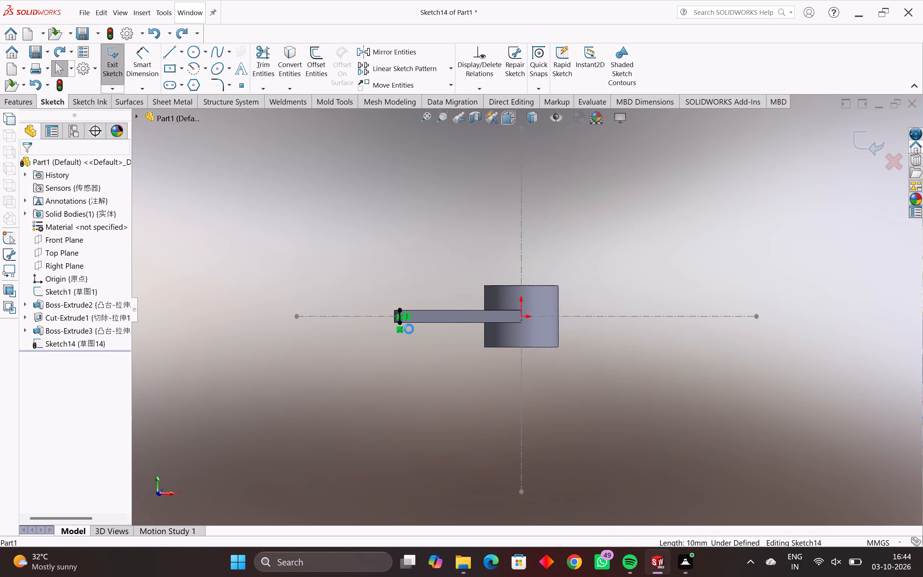
{"action": "middle_click_drag", "start_coordinate": [409, 329], "coordinate": [409, 334]}
{"action": "key", "text": "Escape"}
{"action": "key", "text": "Escape"}
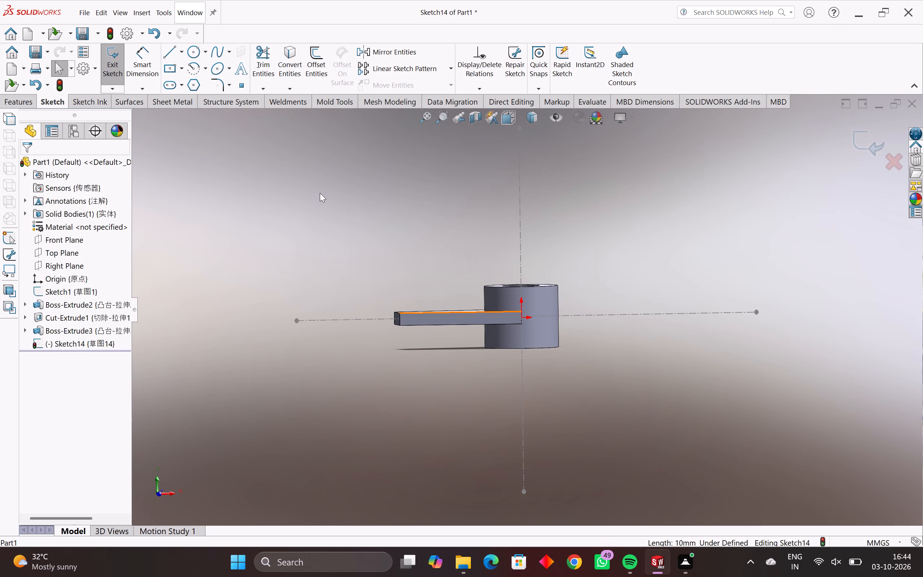
Examine the cylinder-and-arm part from the side, isometric and near-top orientations with Sketch14 open.
{"action": "key", "text": "ctrl+8"}
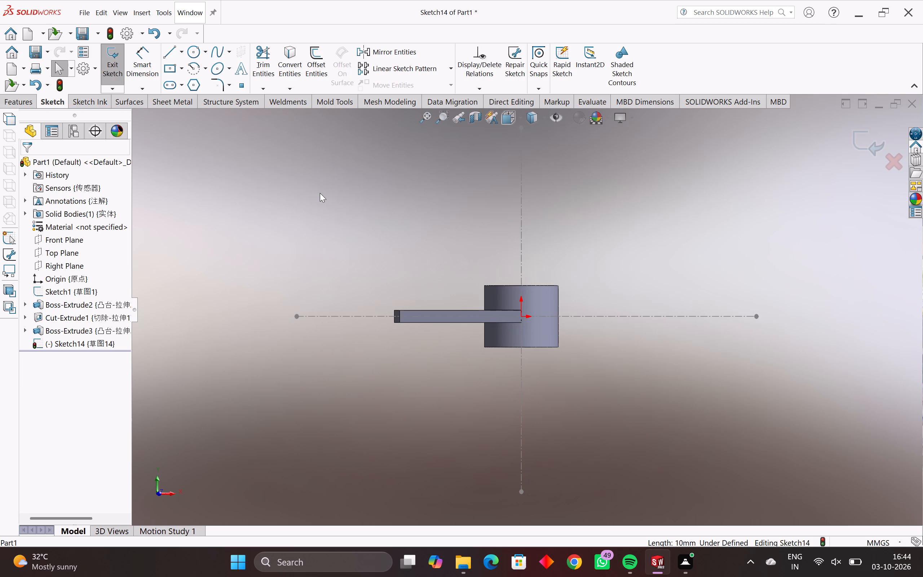
{"action": "key", "text": "ctrl+7"}
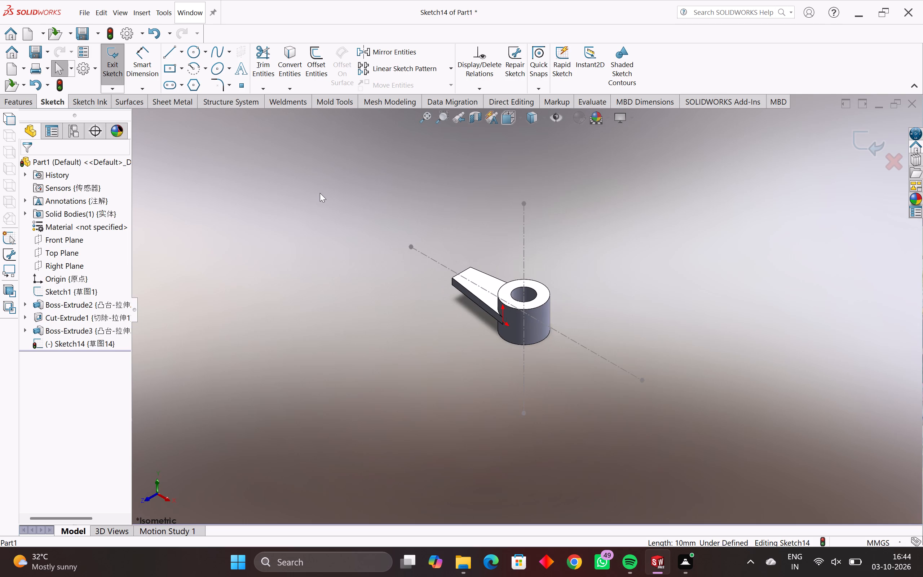
{"action": "key", "text": "ctrl+8"}
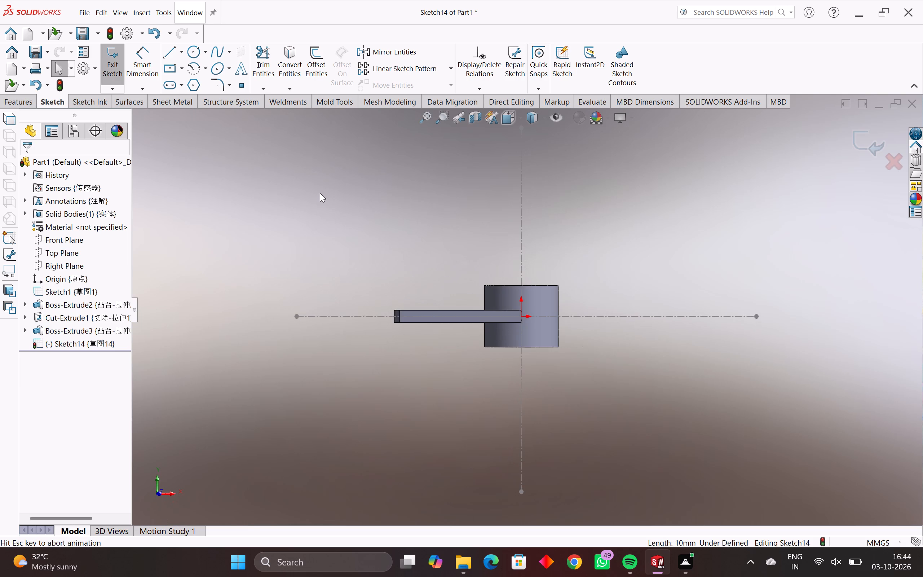
{"action": "key", "text": "ctrl+8"}
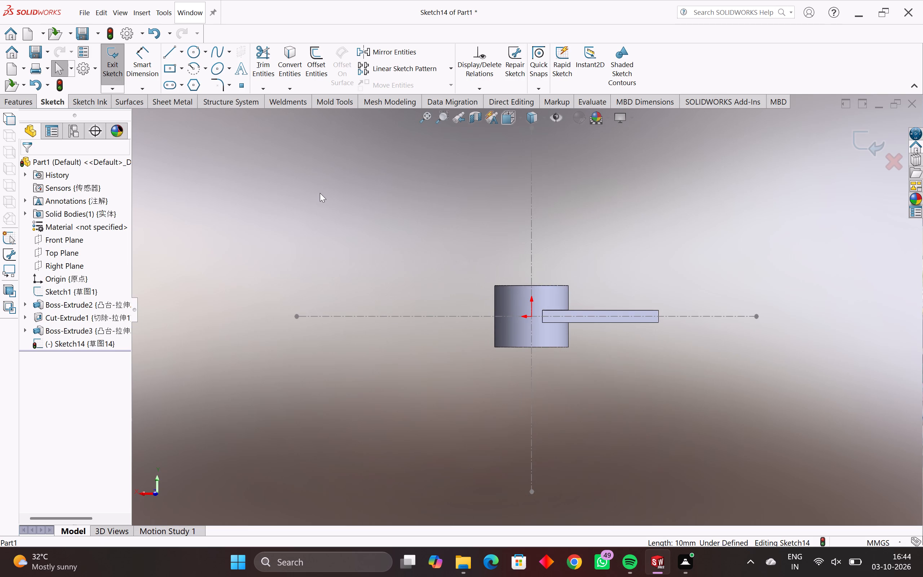
{"action": "key", "text": "ctrl+7"}
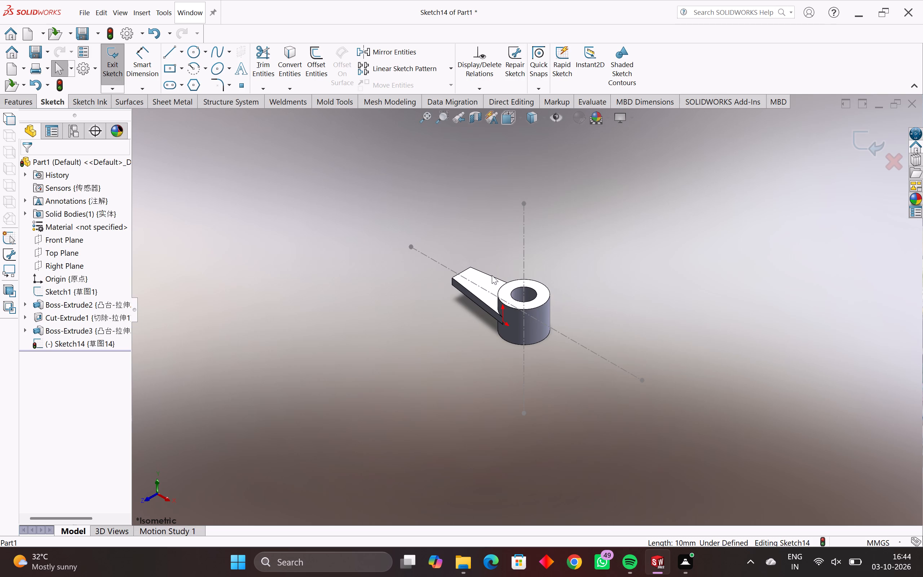
{"action": "middle_click_drag", "start_coordinate": [517, 350], "coordinate": [521, 439]}
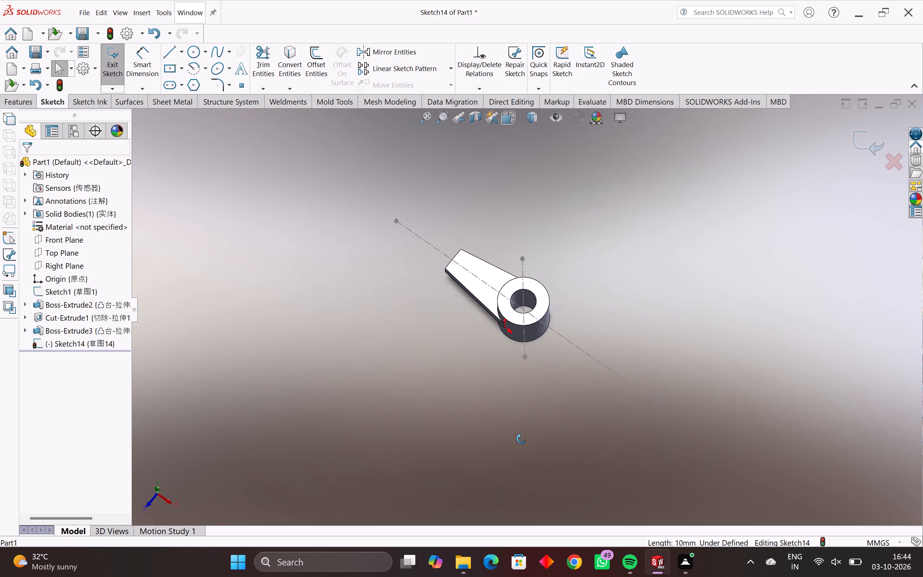
{"action": "middle_click_drag", "start_coordinate": [521, 439], "coordinate": [522, 470]}
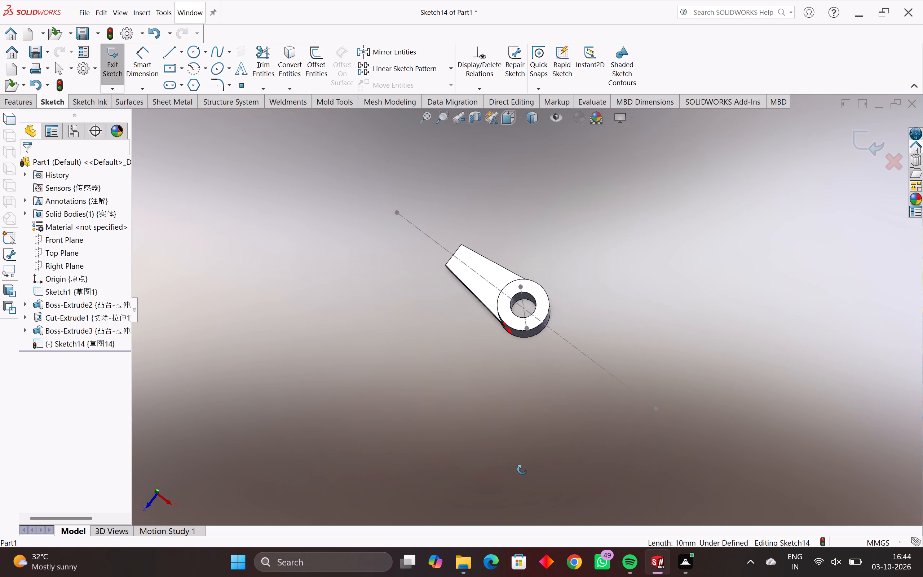
{"action": "middle_click_drag", "start_coordinate": [522, 470], "coordinate": [518, 470]}
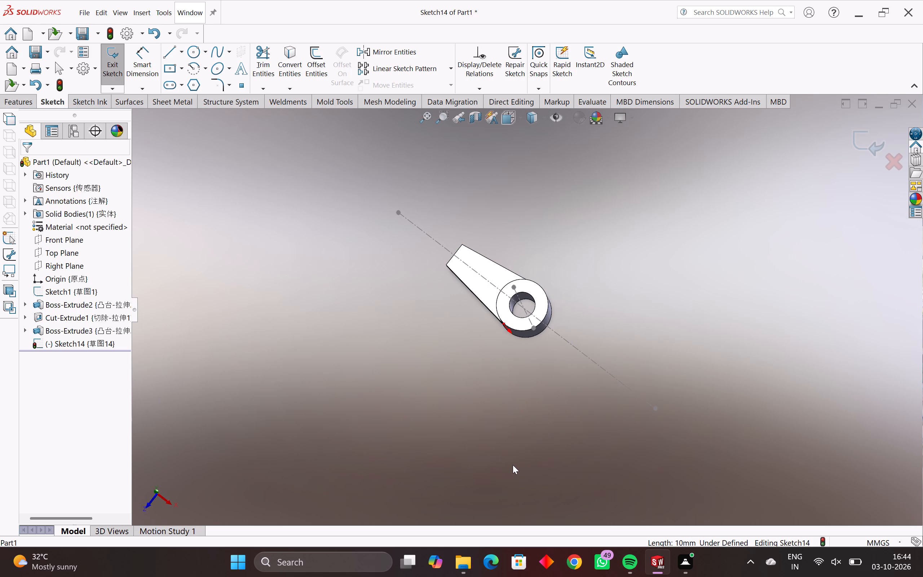
{"action": "middle_click_drag", "start_coordinate": [518, 340], "coordinate": [523, 376]}
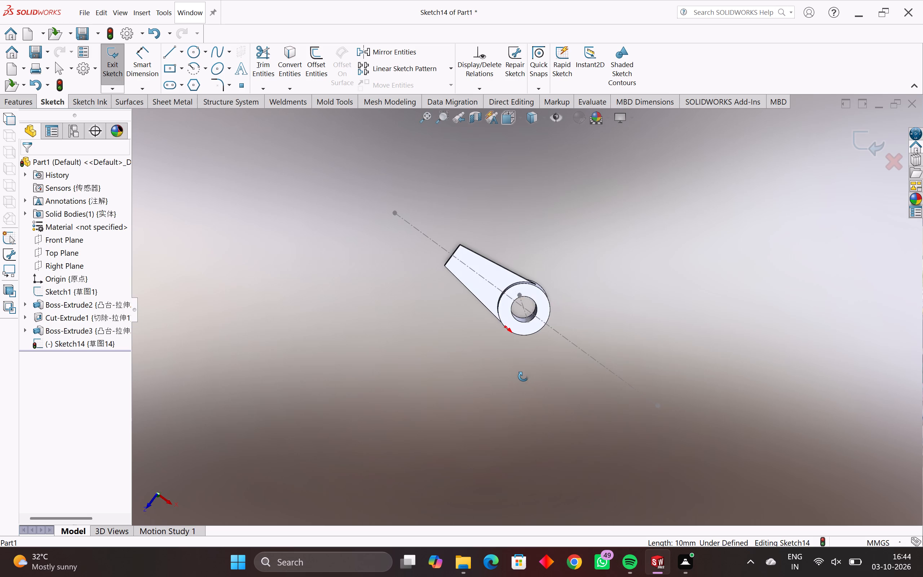
{"action": "middle_click_drag", "start_coordinate": [523, 376], "coordinate": [524, 362]}
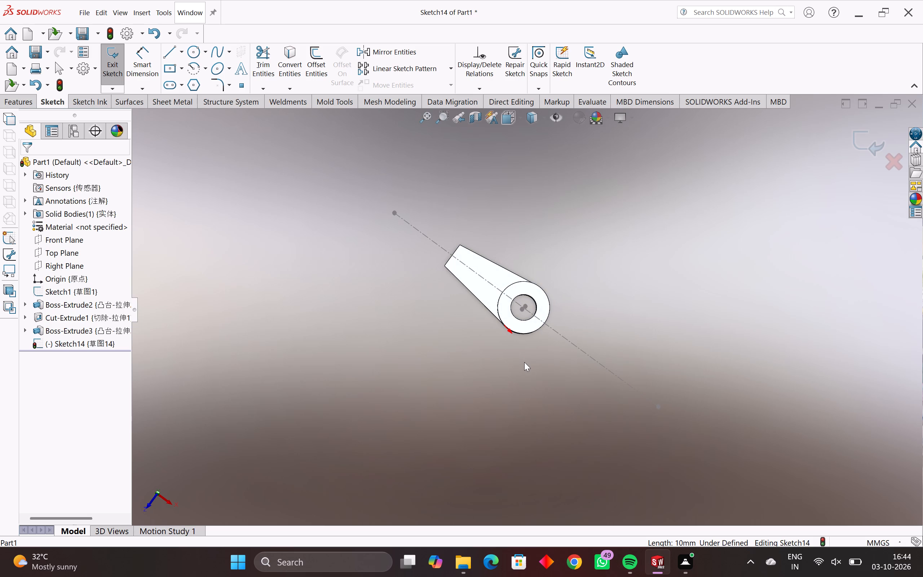
{"action": "middle_click_drag", "start_coordinate": [515, 328], "coordinate": [520, 338]}
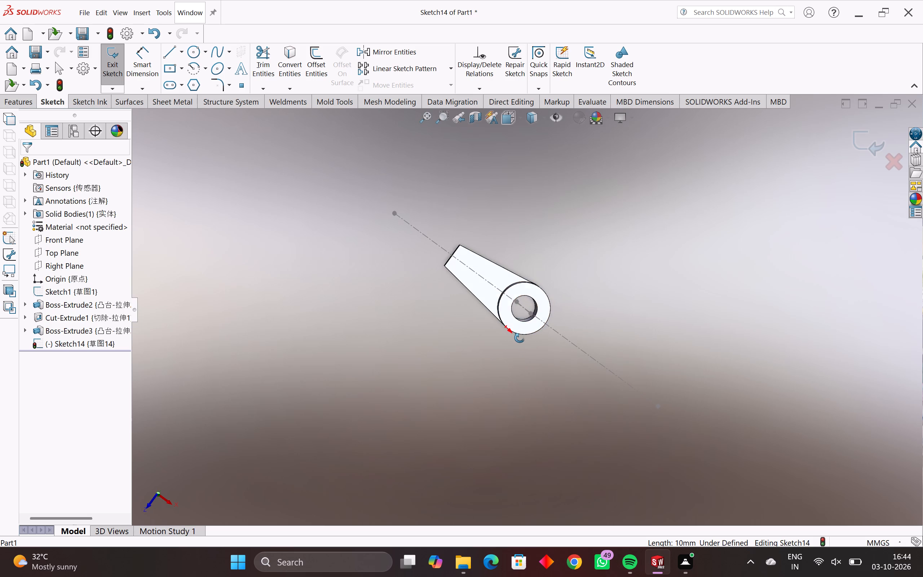
{"action": "middle_click_drag", "start_coordinate": [520, 338], "coordinate": [525, 300]}
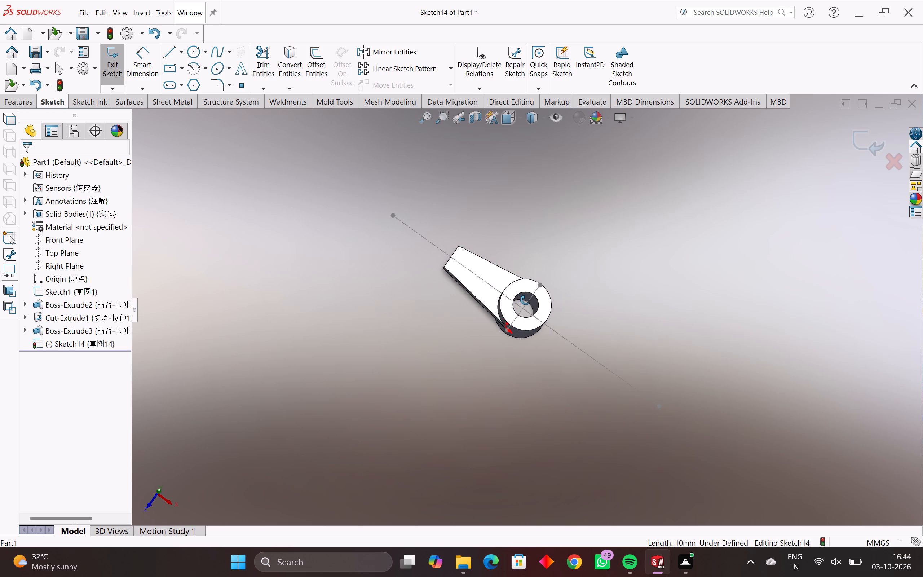
{"action": "middle_click_drag", "start_coordinate": [525, 300], "coordinate": [596, 223]}
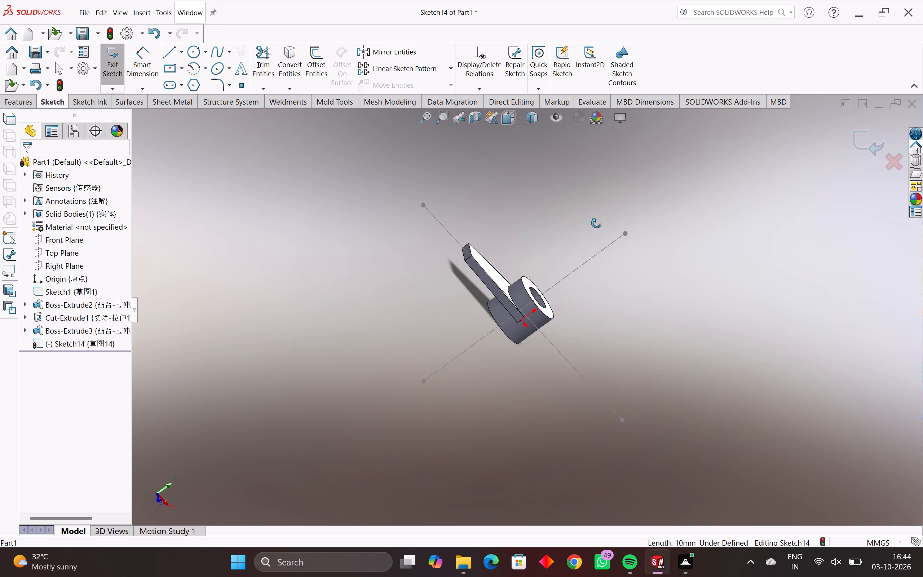
{"action": "middle_click_drag", "start_coordinate": [596, 223], "coordinate": [542, 208]}
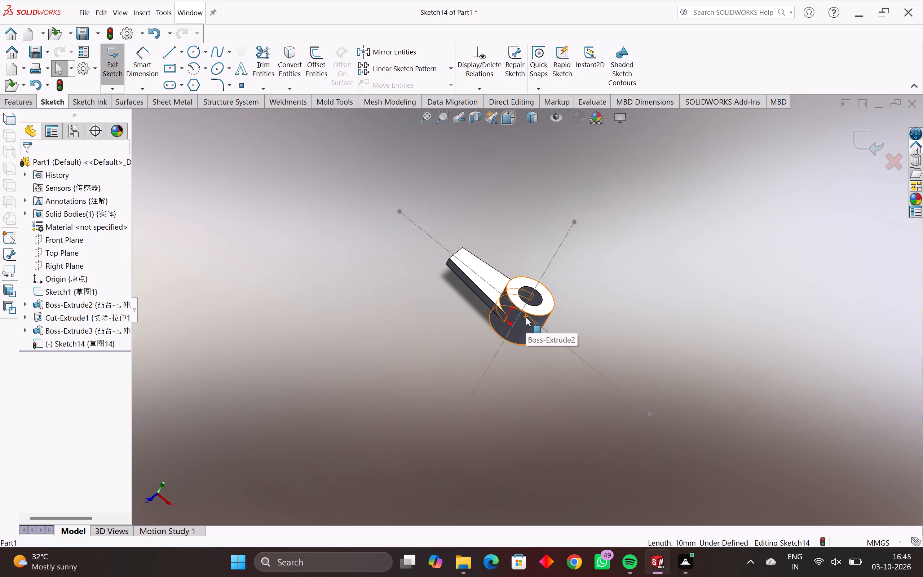
{"action": "scroll", "coordinate": [525, 317], "scroll_direction": "up", "scroll_amount": 1}
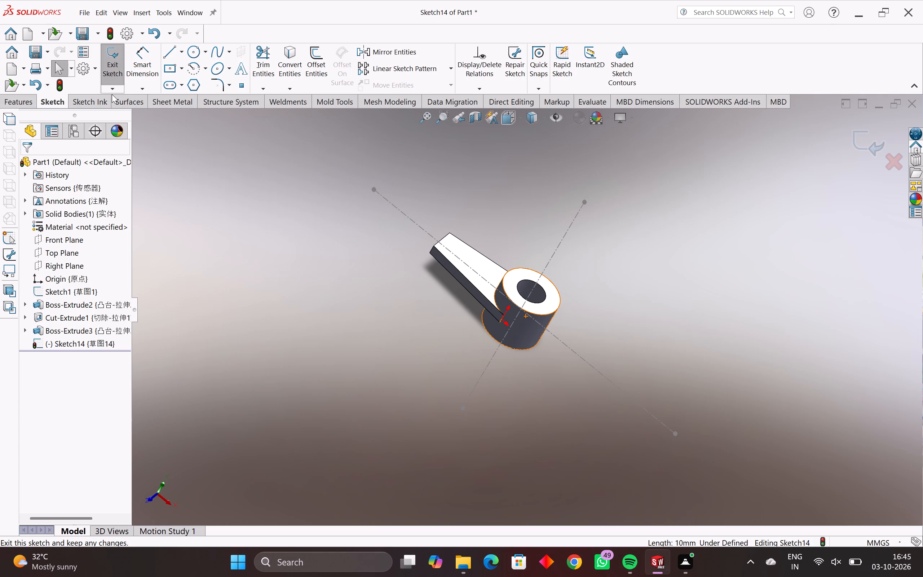
Exit the emptied Sketch14 and return to editing the part.
{"action": "left_click", "coordinate": [111, 68]}
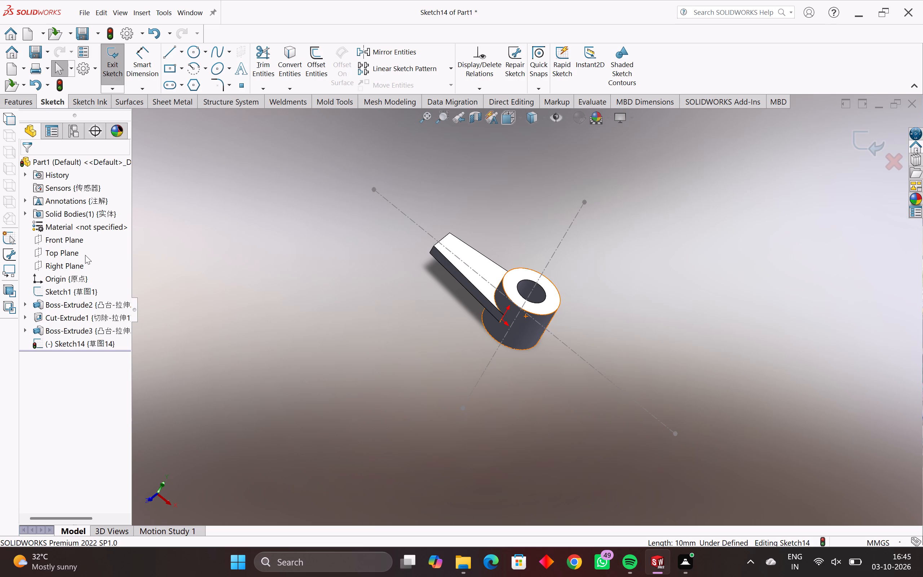
{"action": "left_click", "coordinate": [72, 258]}
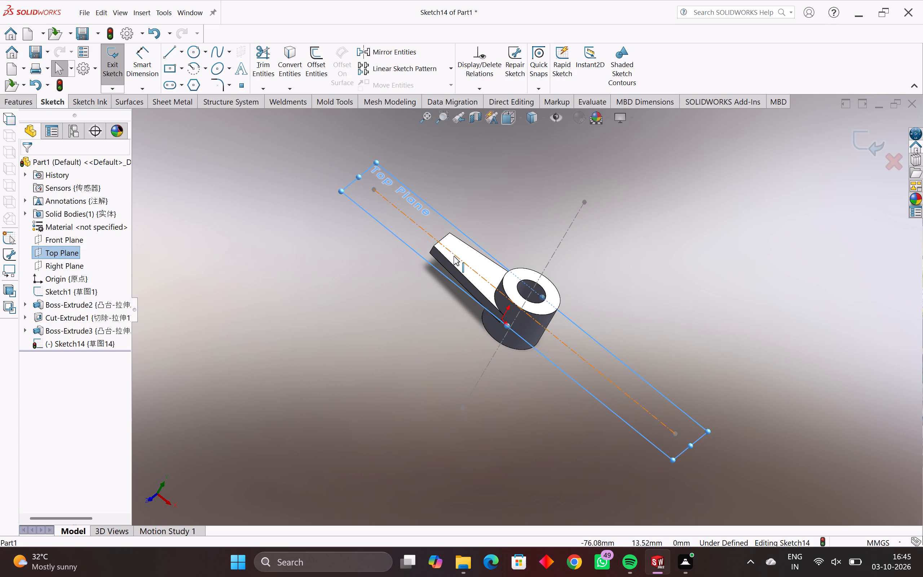
{"action": "left_click", "coordinate": [455, 256]}
{"action": "left_click", "coordinate": [493, 272]}
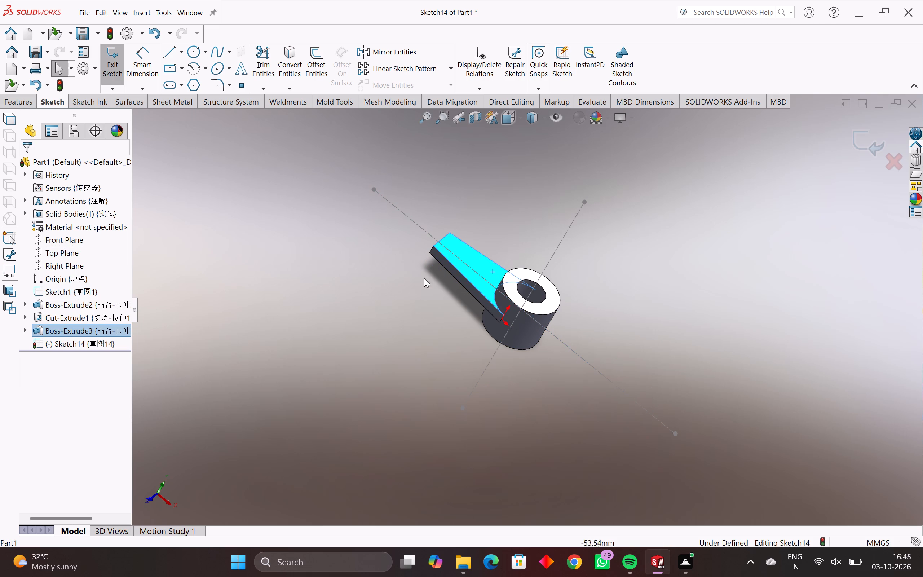
{"action": "key", "text": "Escape"}
{"action": "key", "text": "Escape"}
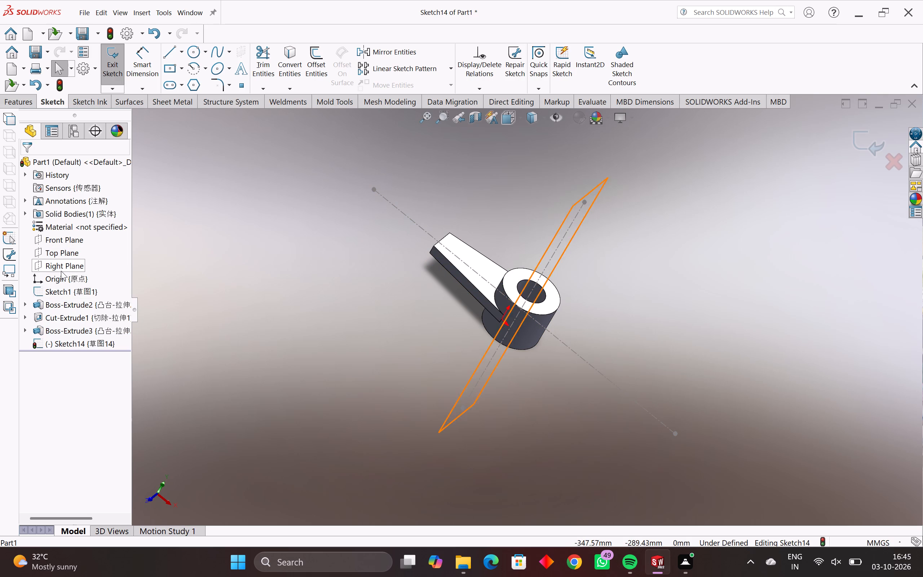
{"action": "left_click", "coordinate": [66, 258]}
{"action": "left_click", "coordinate": [75, 245]}
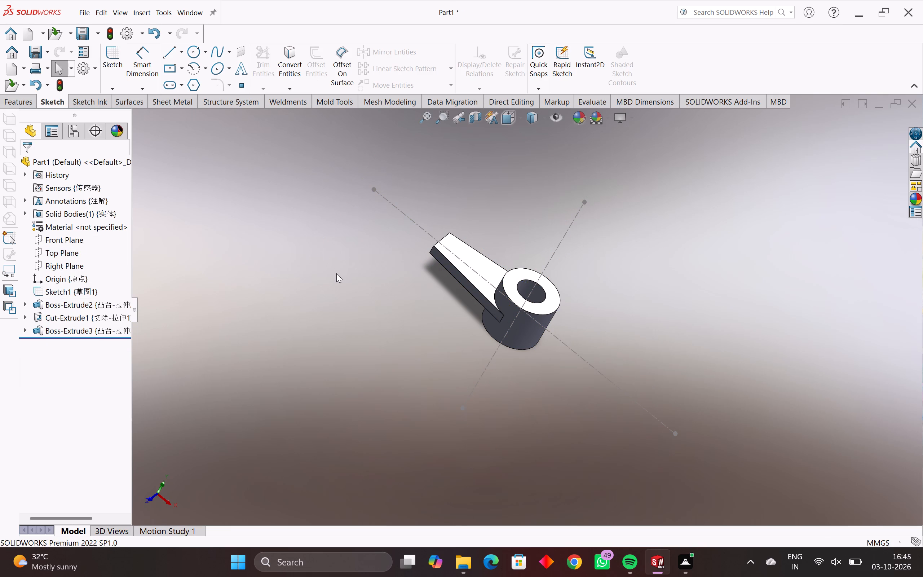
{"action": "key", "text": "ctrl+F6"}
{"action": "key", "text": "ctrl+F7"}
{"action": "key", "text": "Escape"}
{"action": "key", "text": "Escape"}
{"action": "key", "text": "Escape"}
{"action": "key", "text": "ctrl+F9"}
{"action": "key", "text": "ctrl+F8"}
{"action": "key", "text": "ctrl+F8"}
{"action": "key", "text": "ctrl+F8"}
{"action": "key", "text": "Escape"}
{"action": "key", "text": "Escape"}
Start a new sketch on the arm's flat upper face.
{"action": "middle_click_drag", "start_coordinate": [432, 312], "coordinate": [507, 400]}
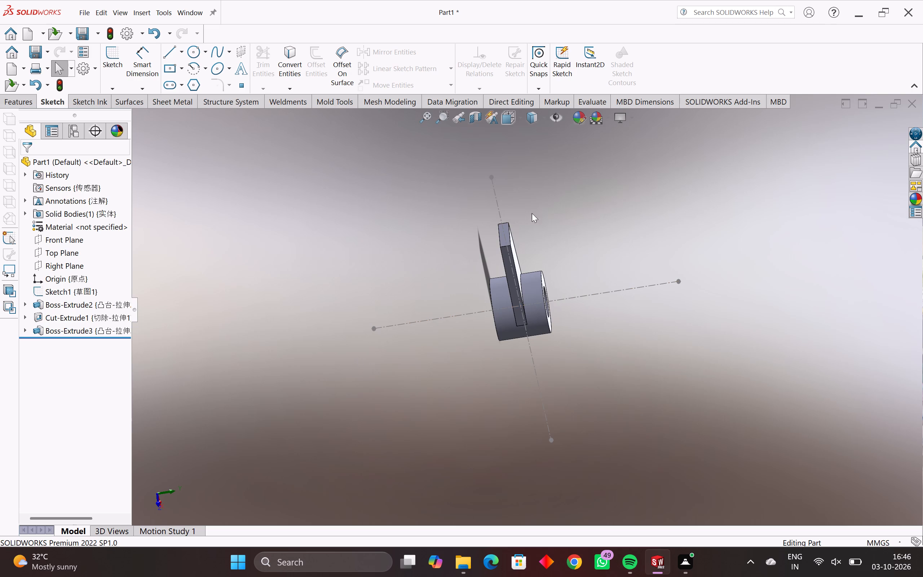
{"action": "scroll", "coordinate": [512, 253], "scroll_direction": "up", "scroll_amount": 2}
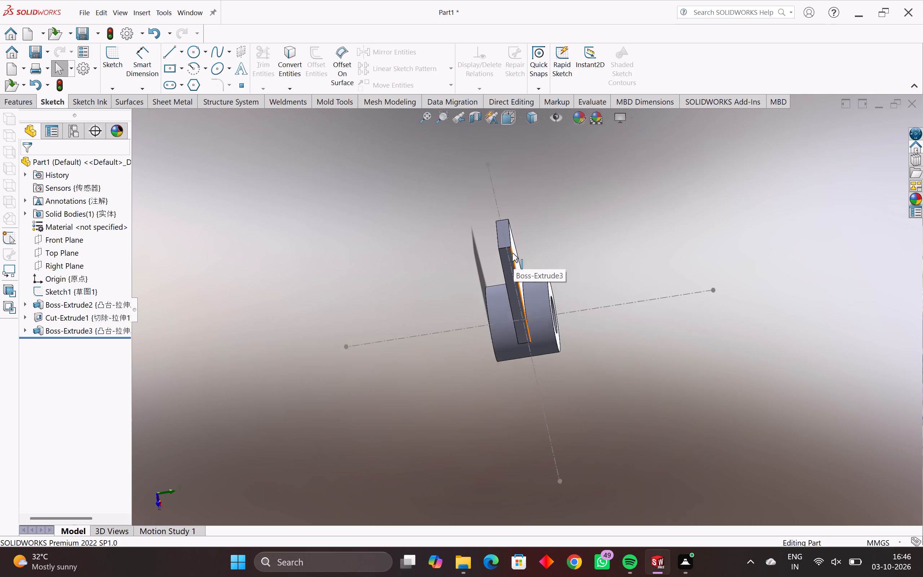
{"action": "scroll", "coordinate": [512, 253], "scroll_direction": "up", "scroll_amount": 3}
{"action": "middle_click_drag", "start_coordinate": [585, 281], "coordinate": [496, 304]}
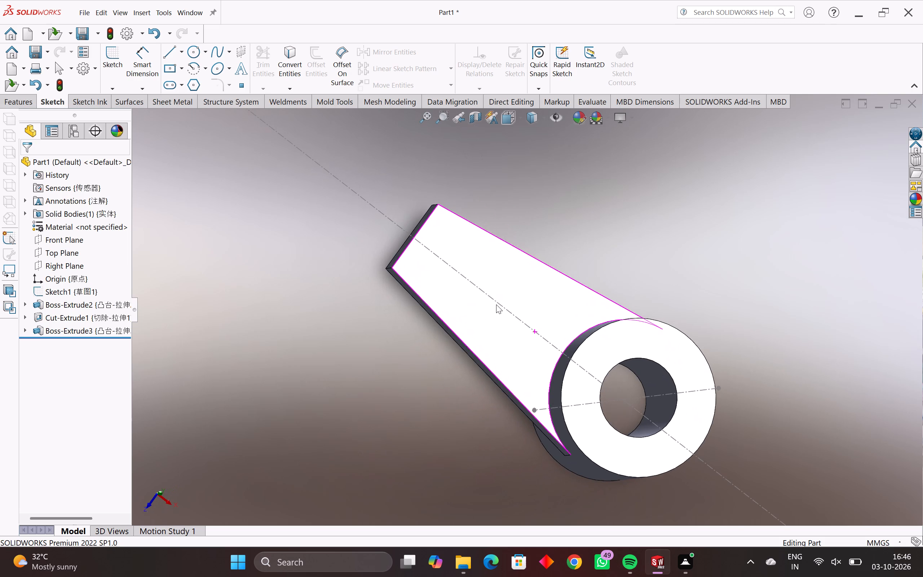
{"action": "left_click", "coordinate": [490, 307]}
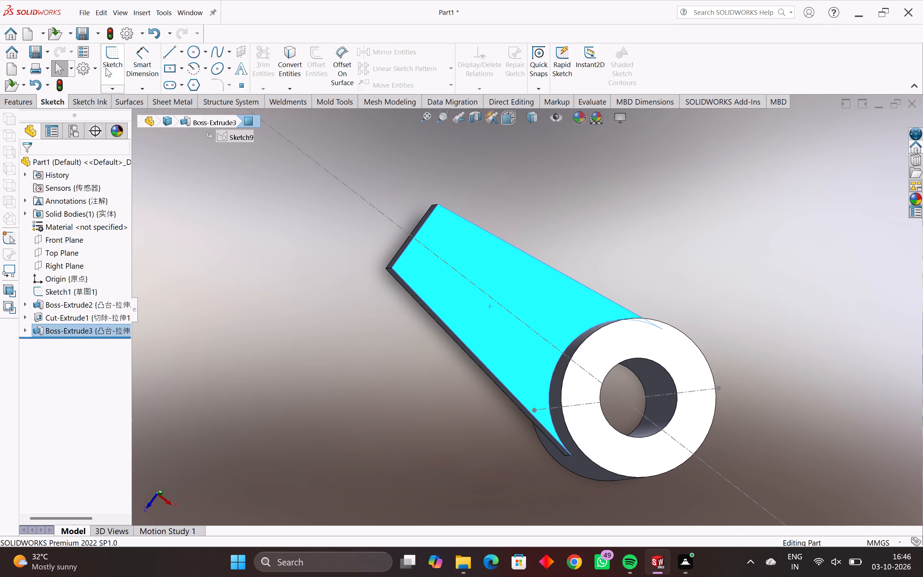
{"action": "left_click", "coordinate": [111, 66]}
Sketch a closed rectangle of lines, about 29.6 mm long and 30 mm wide, extending outward from the arm's narrow end edge.
{"action": "scroll", "coordinate": [427, 317], "scroll_direction": "up", "scroll_amount": 2}
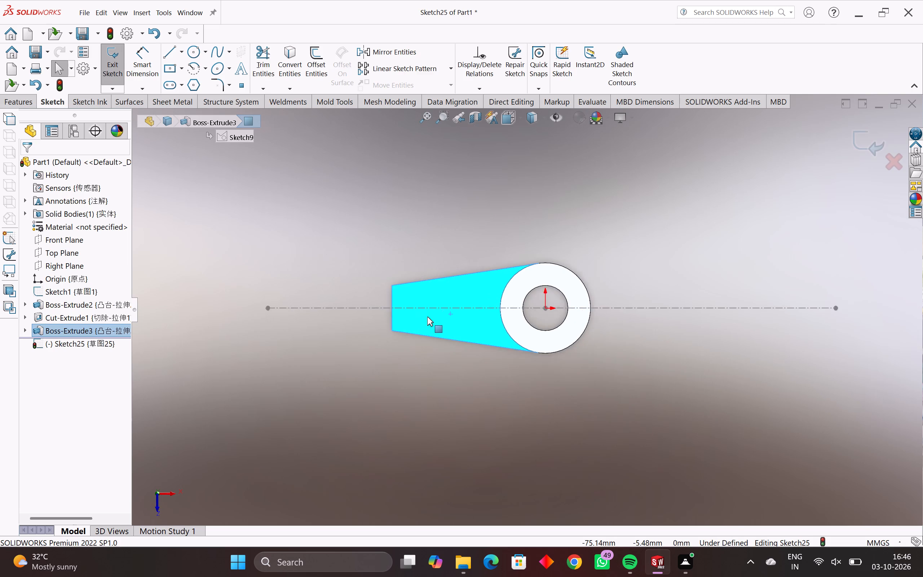
{"action": "scroll", "coordinate": [427, 317], "scroll_direction": "up", "scroll_amount": 2}
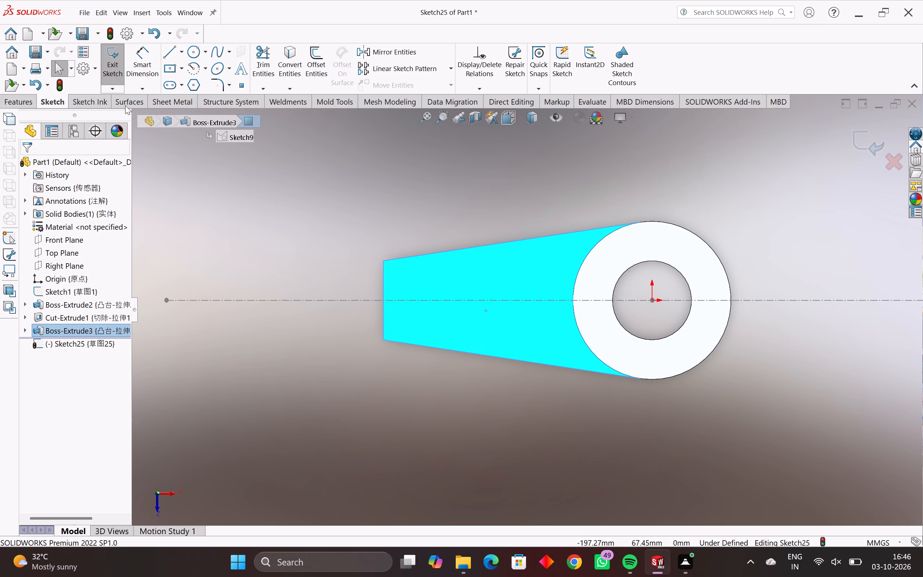
{"action": "left_click", "coordinate": [175, 56]}
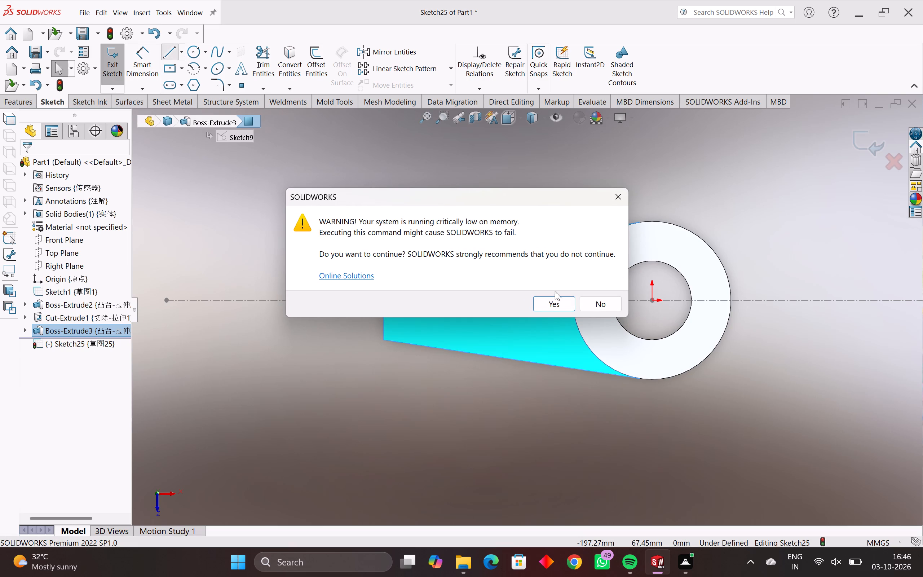
{"action": "left_click", "coordinate": [555, 310]}
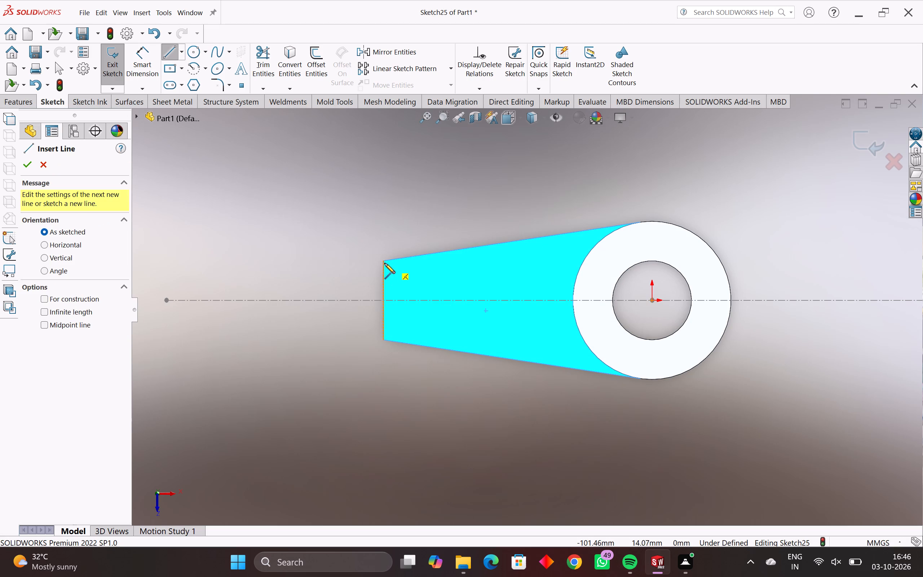
{"action": "scroll", "coordinate": [384, 262], "scroll_direction": "up", "scroll_amount": 4}
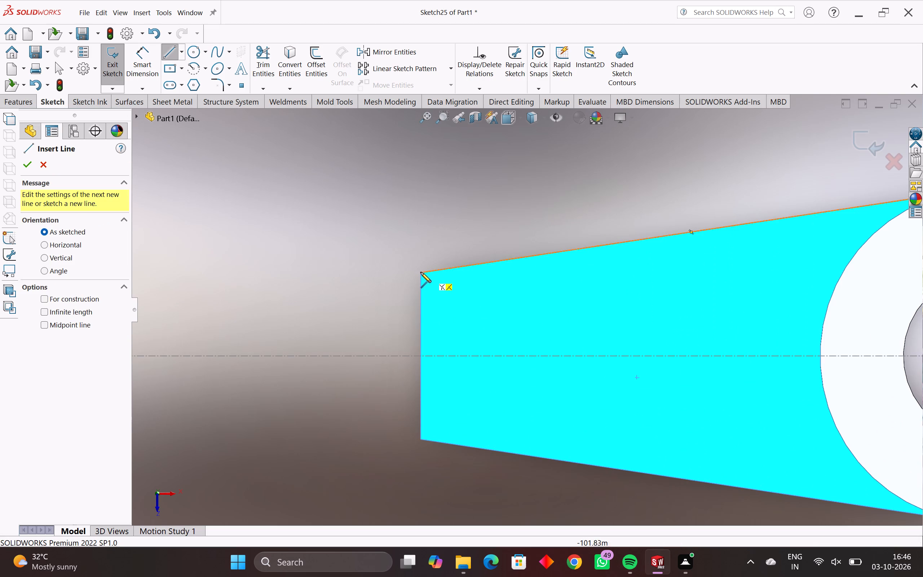
{"action": "left_click", "coordinate": [421, 272]}
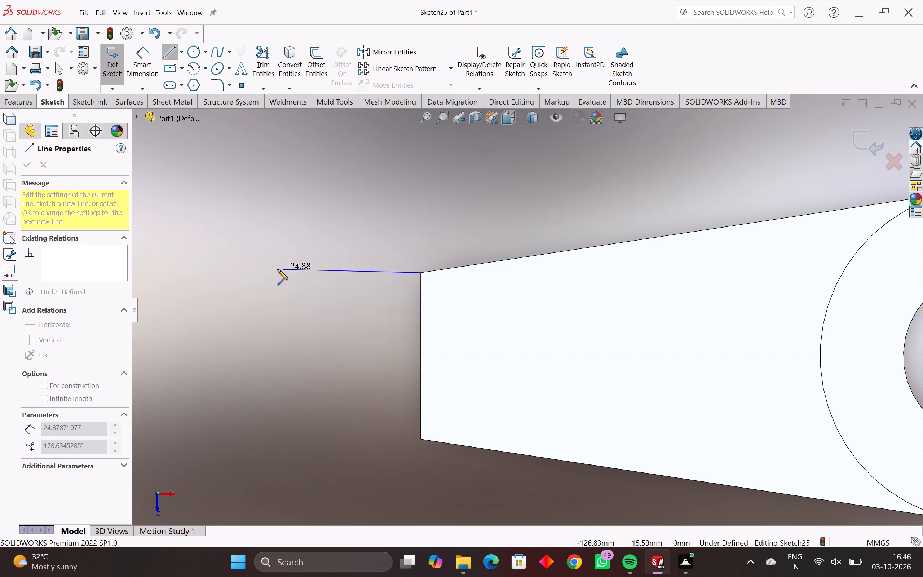
{"action": "left_click", "coordinate": [256, 272]}
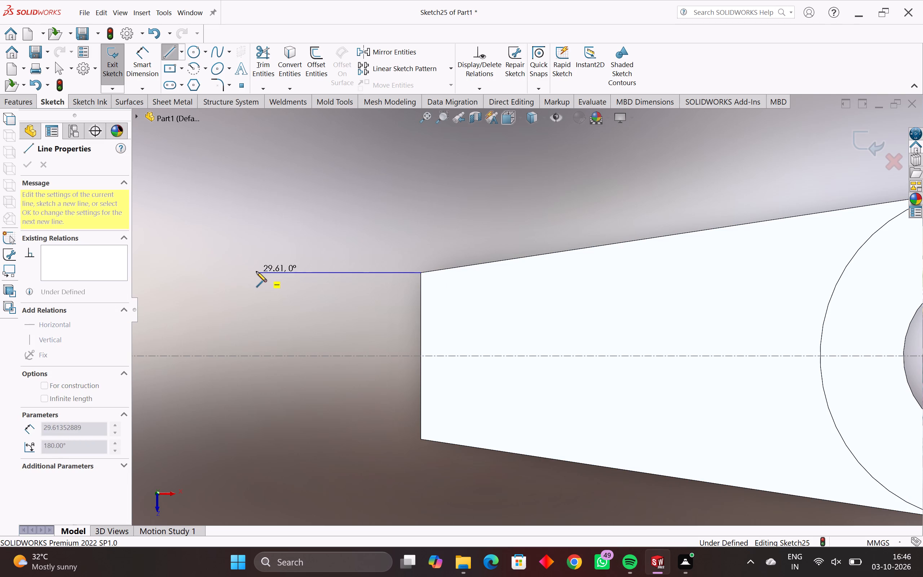
{"action": "key", "text": "grave"}
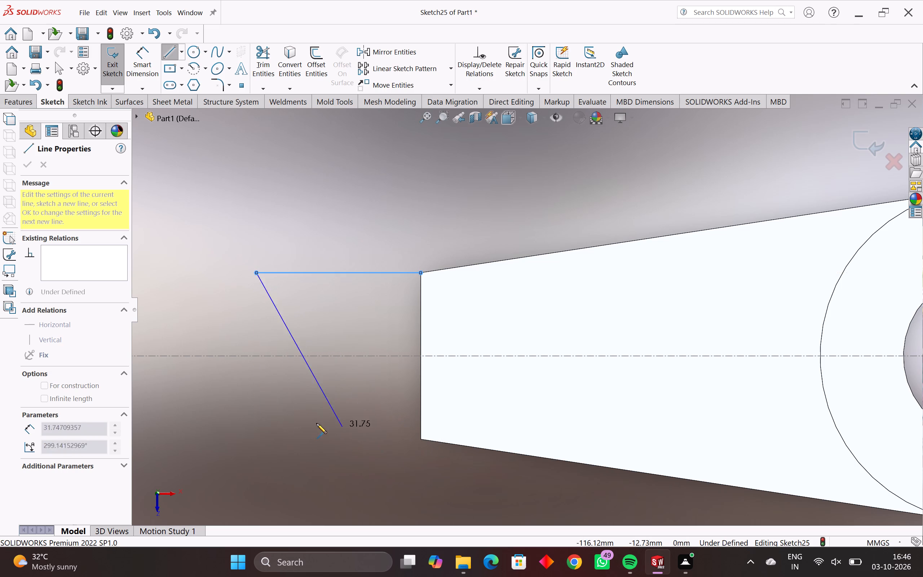
{"action": "left_click", "coordinate": [258, 439]}
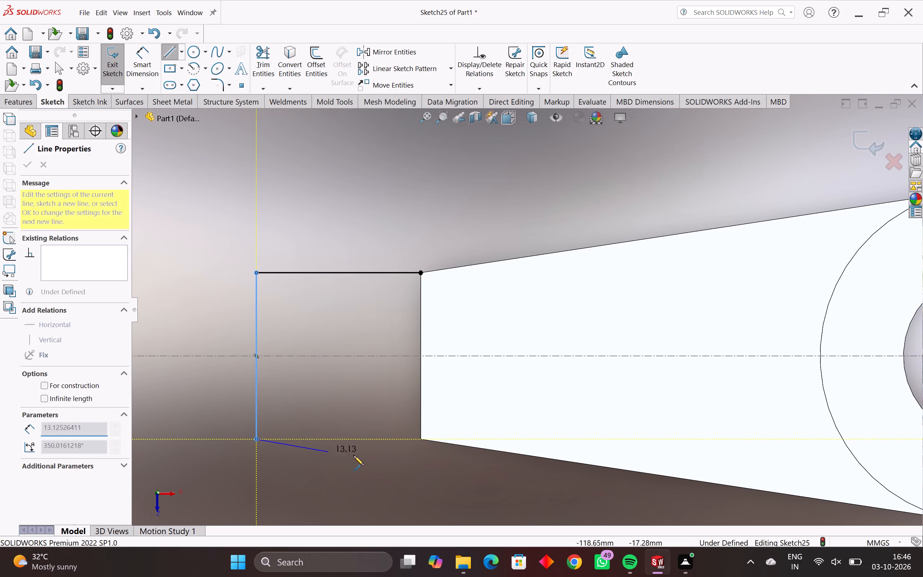
{"action": "left_click", "coordinate": [421, 439]}
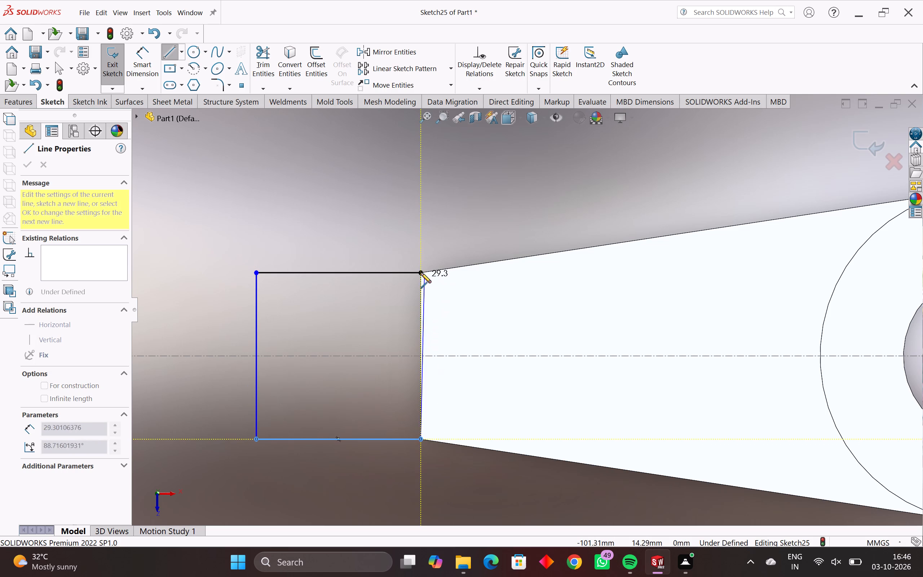
{"action": "left_click", "coordinate": [420, 273]}
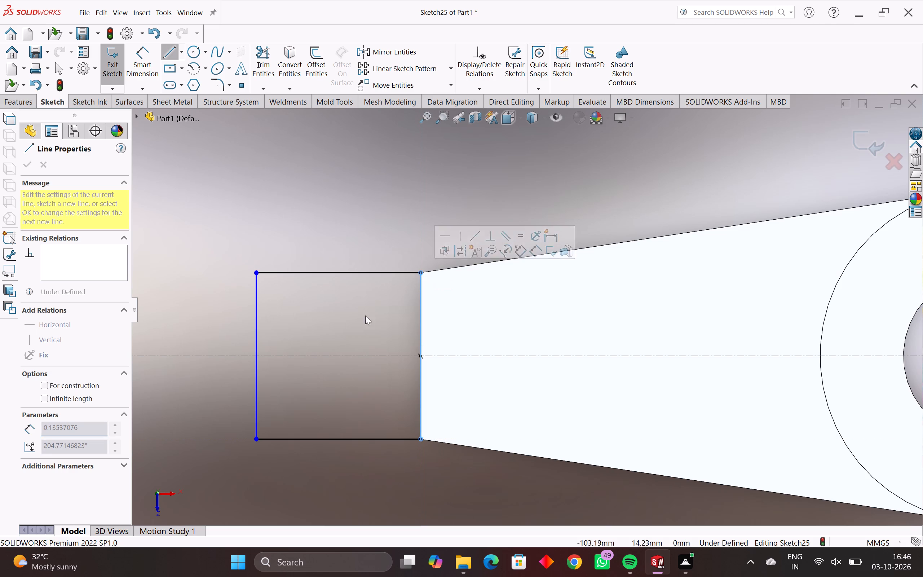
{"action": "key", "text": "Escape"}
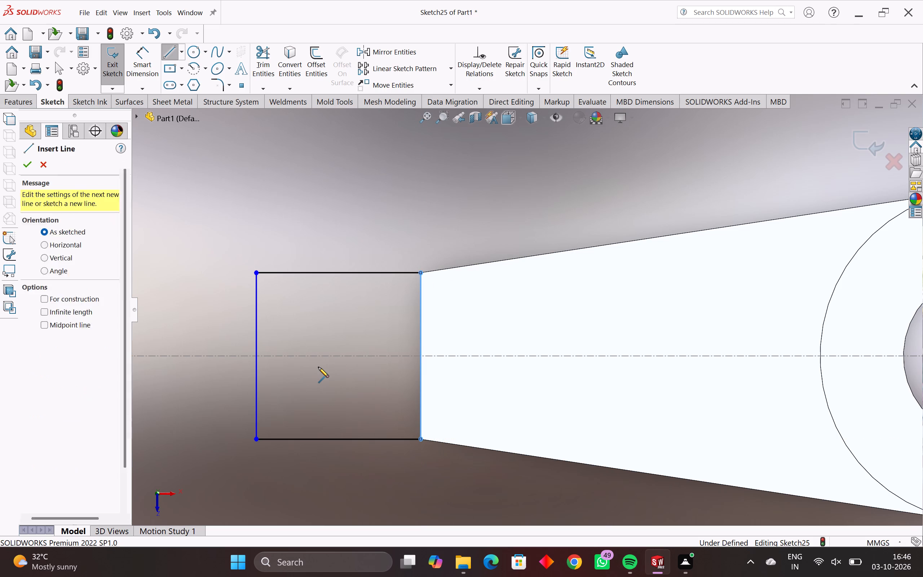
Dimension the rectangle's side along the arm's length to 25 mm.
{"action": "scroll", "coordinate": [268, 374], "scroll_direction": "down", "scroll_amount": 1}
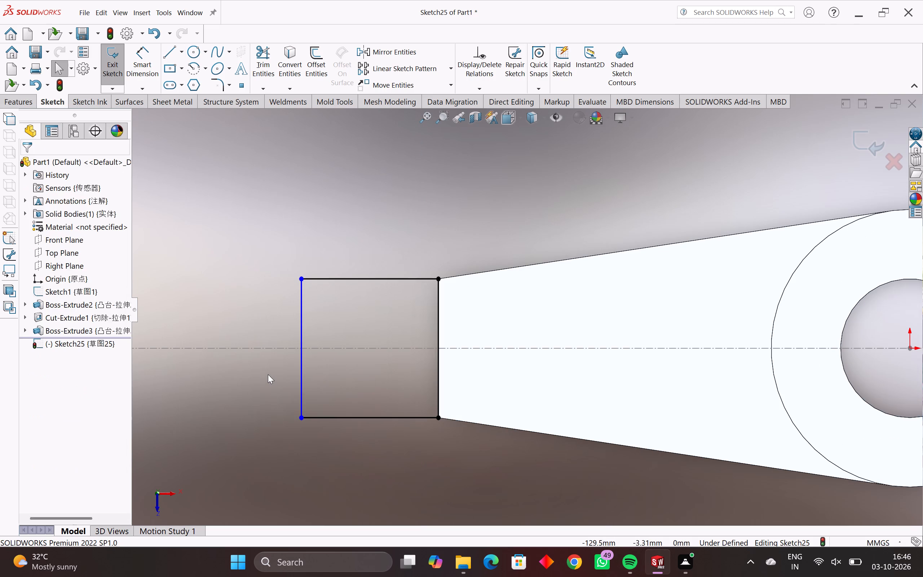
{"action": "scroll", "coordinate": [273, 379], "scroll_direction": "down", "scroll_amount": 1}
{"action": "scroll", "coordinate": [350, 386], "scroll_direction": "up", "scroll_amount": 2}
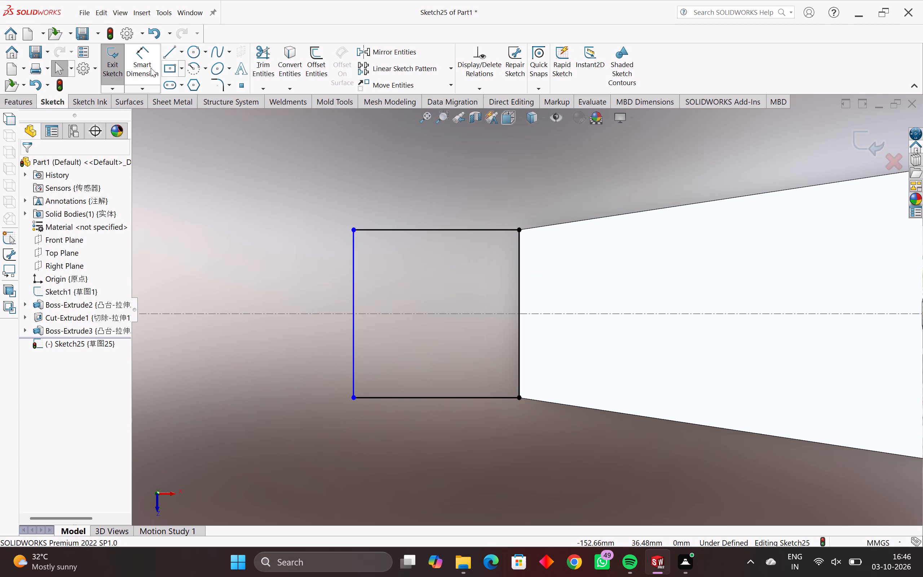
{"action": "left_click", "coordinate": [136, 54]}
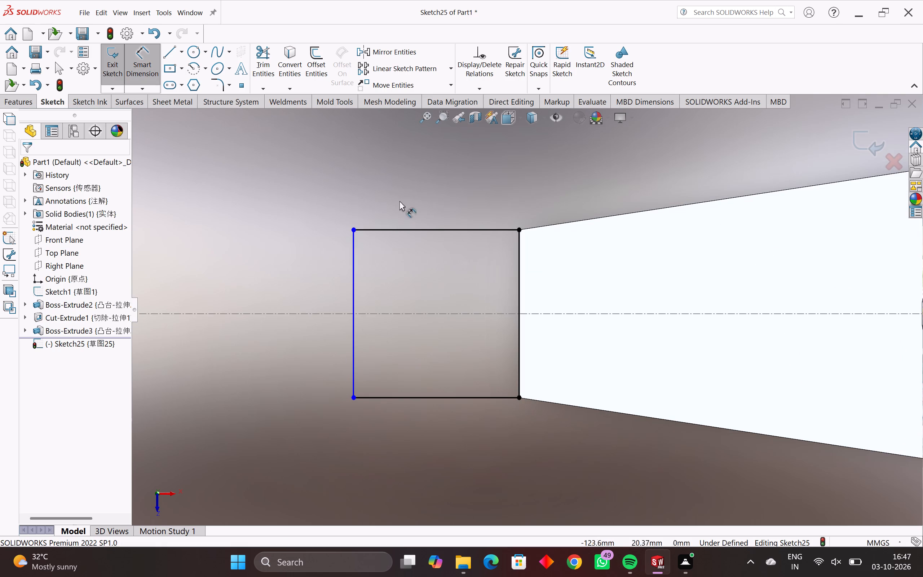
{"action": "left_click", "coordinate": [429, 229]}
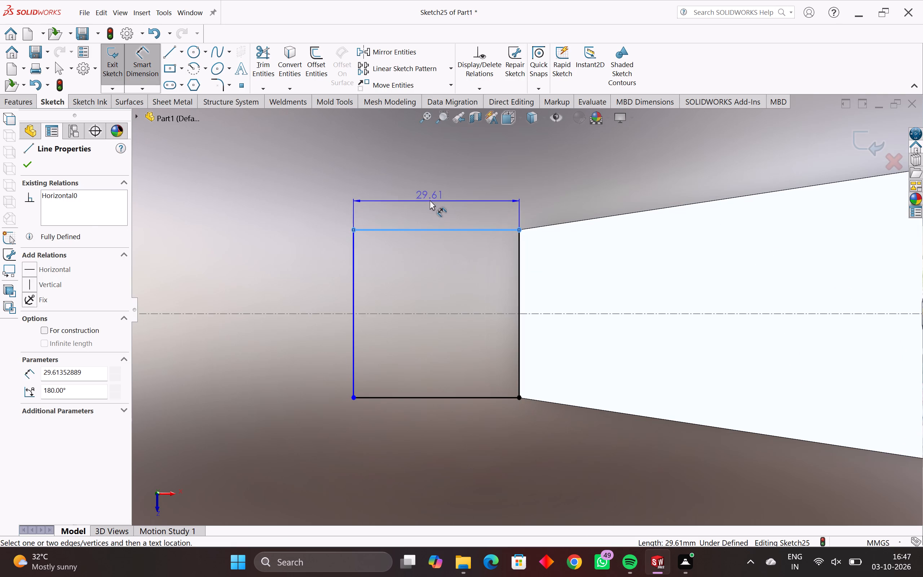
{"action": "left_click", "coordinate": [430, 198]}
{"action": "type", "text": "25"}
{"action": "key", "text": "Return"}
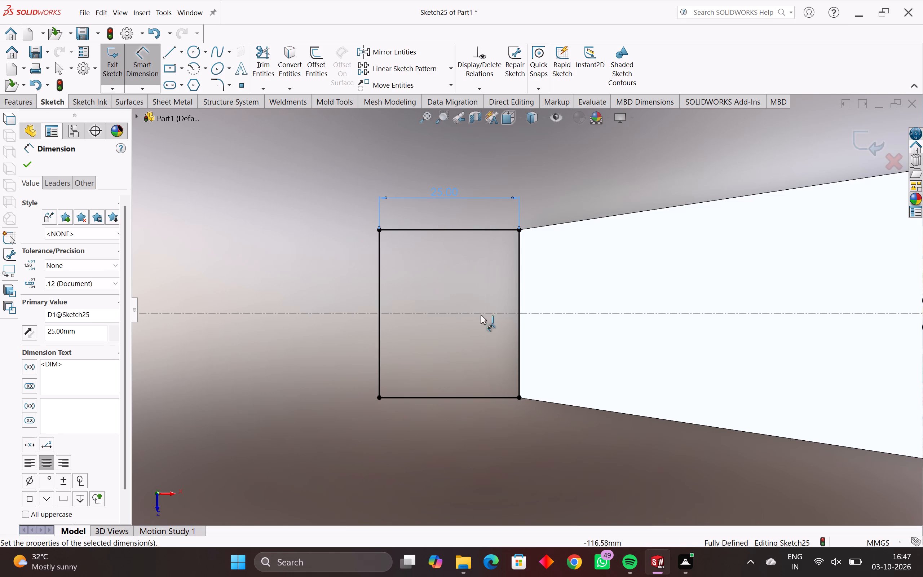
Extrude the rectangle as a 10 mm Blind boss, with the direction reversed toward the arm's underside.
{"action": "scroll", "coordinate": [517, 386], "scroll_direction": "up", "scroll_amount": 1}
{"action": "scroll", "coordinate": [517, 386], "scroll_direction": "down", "scroll_amount": 3}
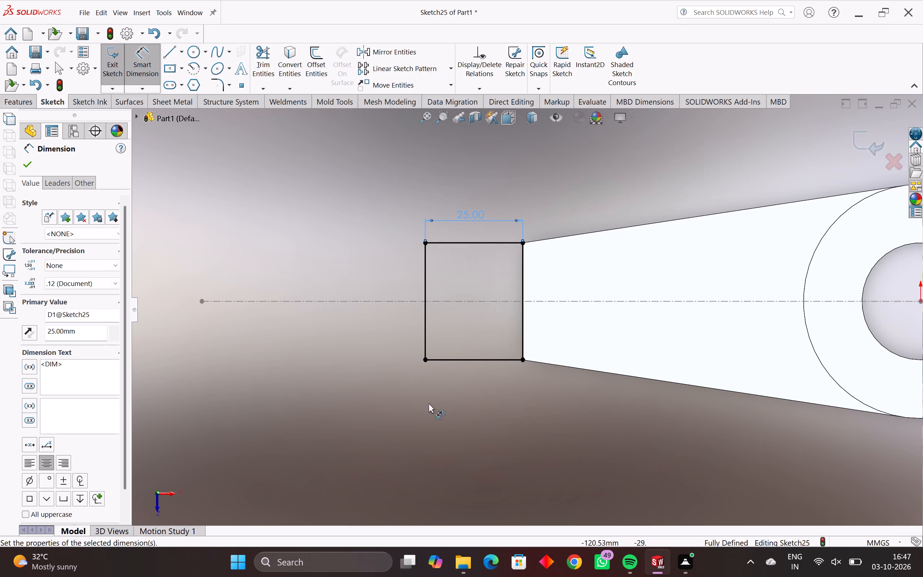
{"action": "left_click", "coordinate": [27, 102]}
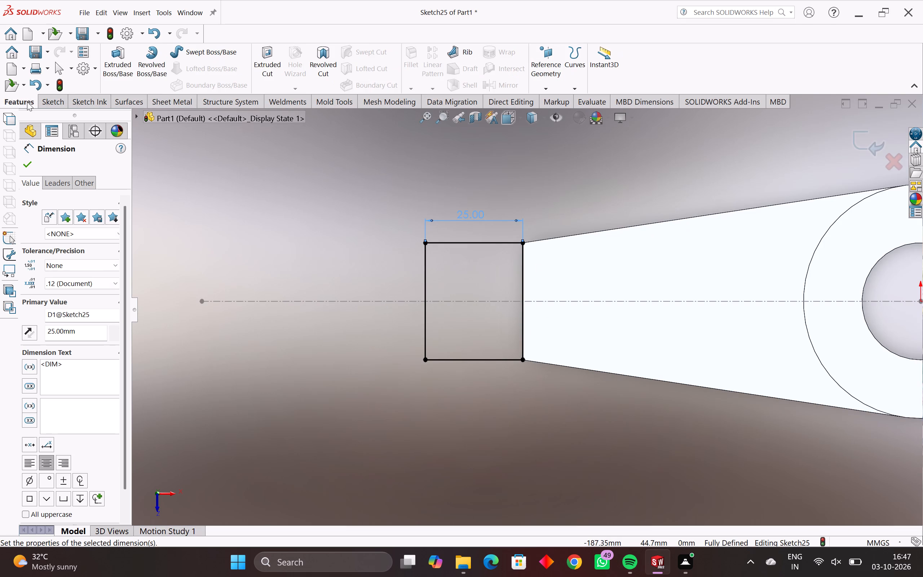
{"action": "left_click", "coordinate": [115, 65]}
{"action": "scroll", "coordinate": [292, 309], "scroll_direction": "down", "scroll_amount": 4}
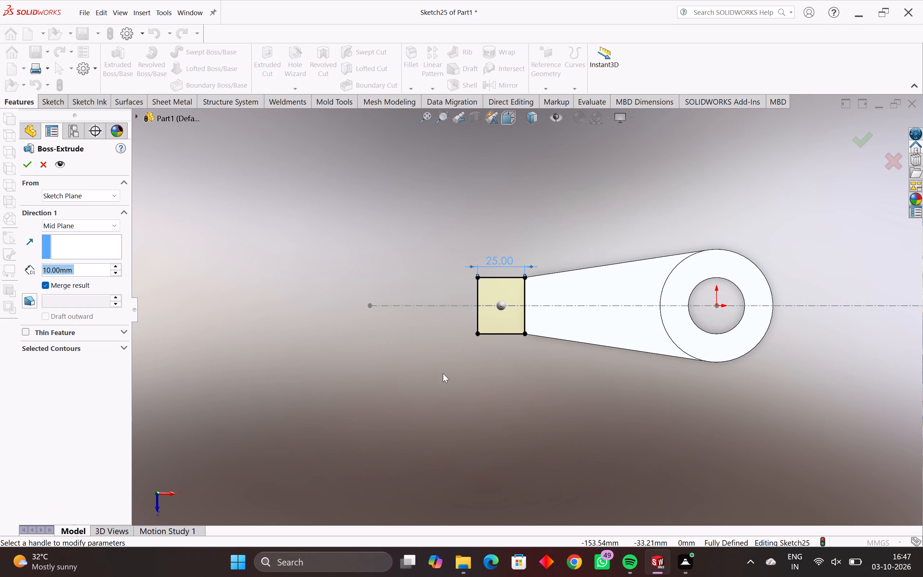
{"action": "middle_click_drag", "start_coordinate": [520, 403], "coordinate": [536, 273]}
{"action": "scroll", "coordinate": [523, 402], "scroll_direction": "down", "scroll_amount": 1}
{"action": "middle_click_drag", "start_coordinate": [502, 379], "coordinate": [515, 347]}
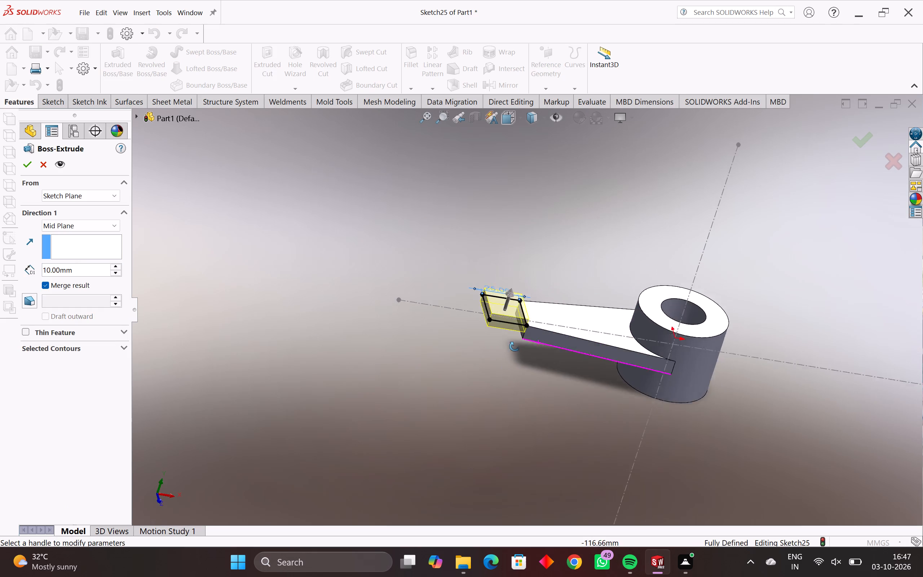
{"action": "middle_click_drag", "start_coordinate": [515, 347], "coordinate": [519, 319]}
{"action": "scroll", "coordinate": [521, 320], "scroll_direction": "up", "scroll_amount": 7}
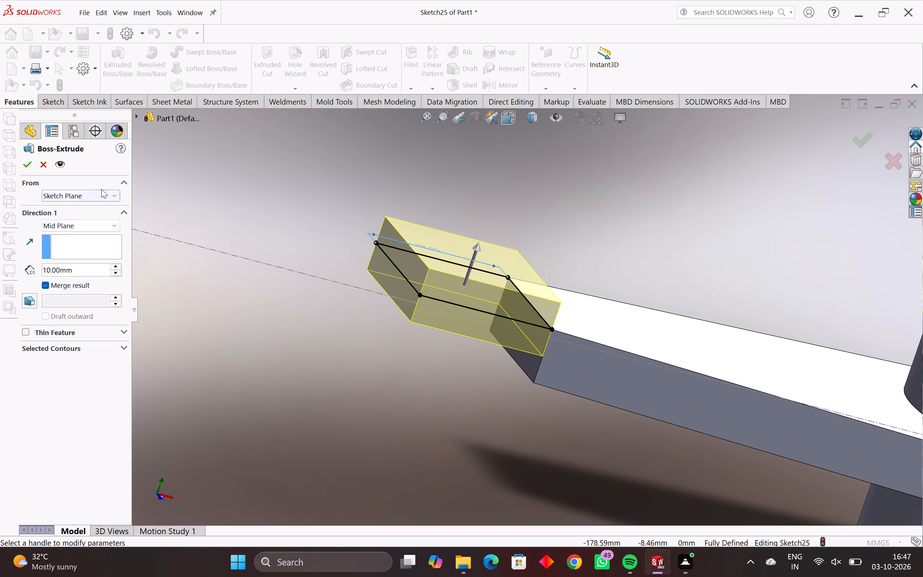
{"action": "left_click", "coordinate": [103, 231]}
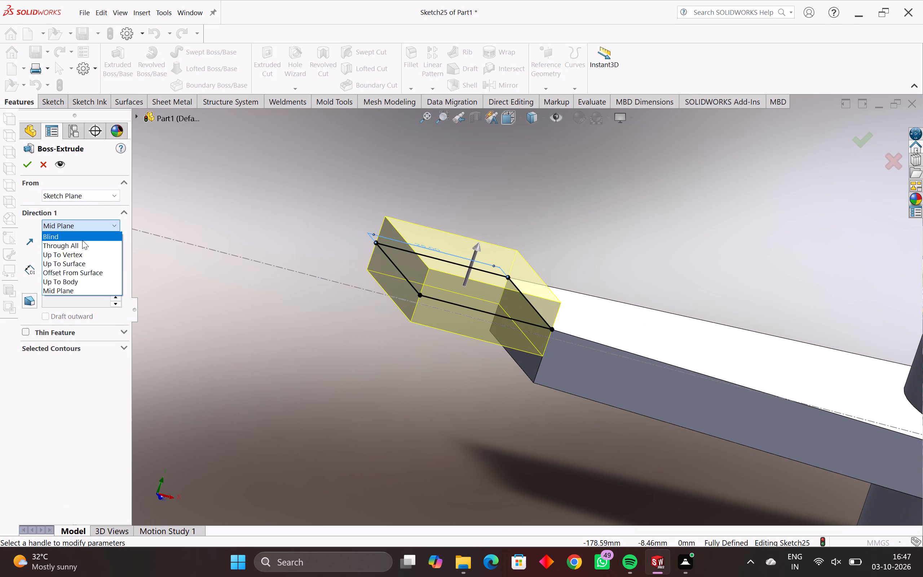
{"action": "left_click", "coordinate": [82, 240]}
{"action": "left_click", "coordinate": [25, 227]}
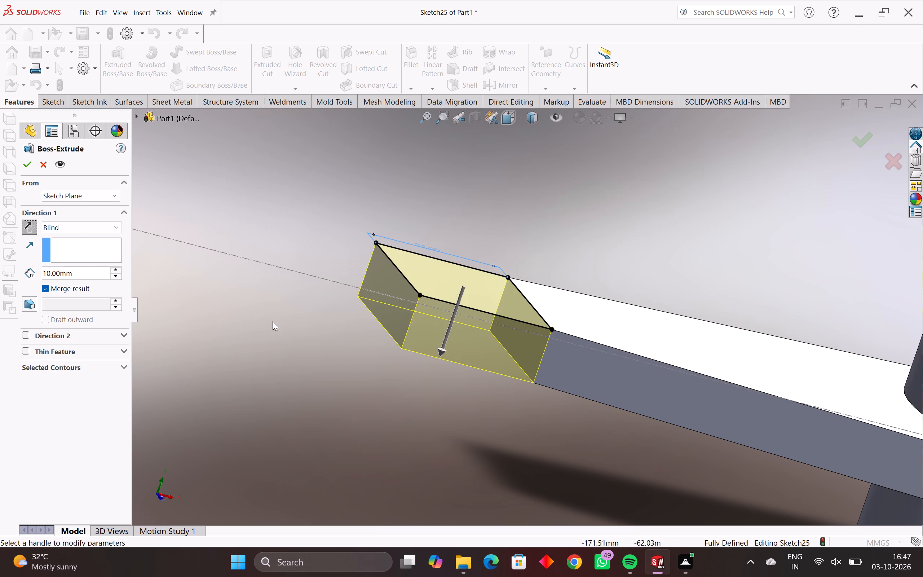
{"action": "scroll", "coordinate": [485, 388], "scroll_direction": "up", "scroll_amount": 2}
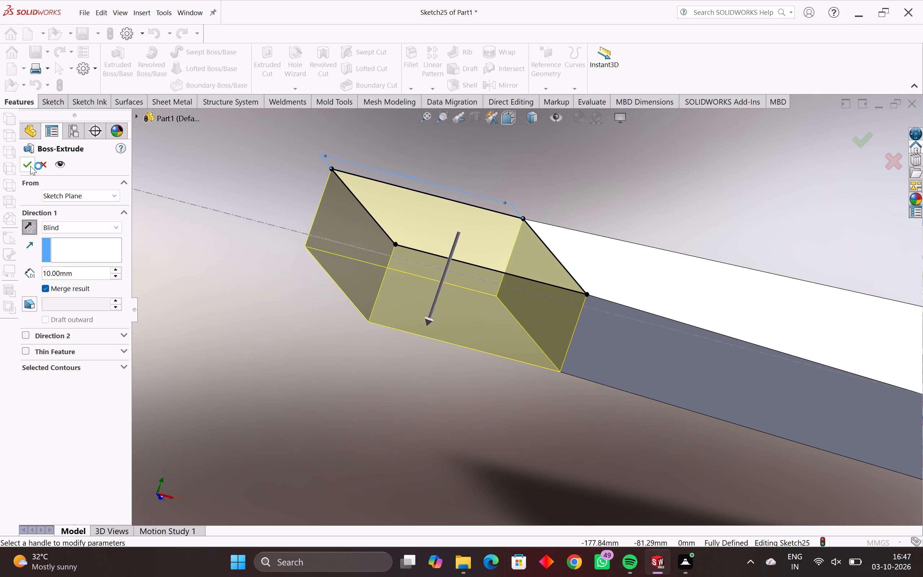
{"action": "left_click", "coordinate": [30, 162]}
Start a new sketch on the long side face of the block extruded at the arm's narrow end.
{"action": "scroll", "coordinate": [365, 321], "scroll_direction": "down", "scroll_amount": 4}
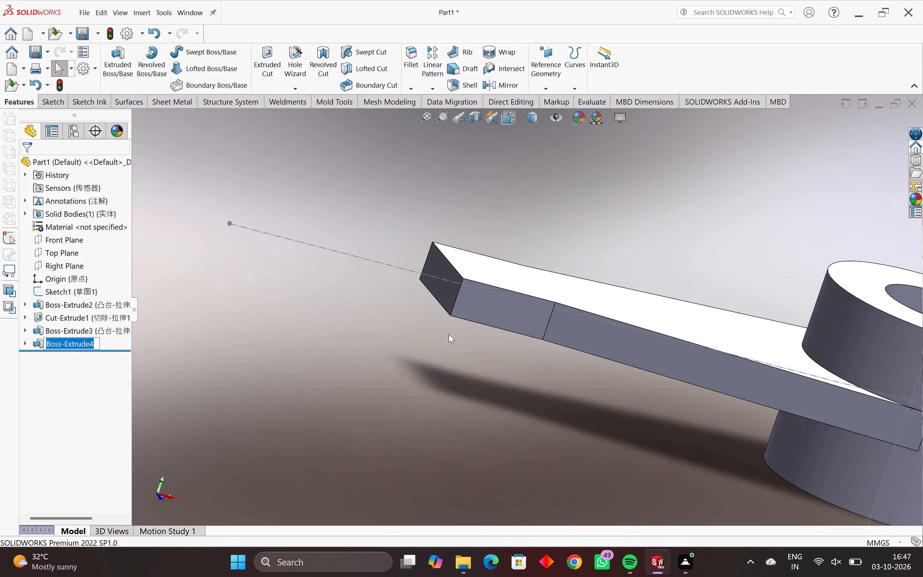
{"action": "scroll", "coordinate": [449, 334], "scroll_direction": "down", "scroll_amount": 3}
{"action": "middle_click_drag", "start_coordinate": [495, 345], "coordinate": [423, 487]}
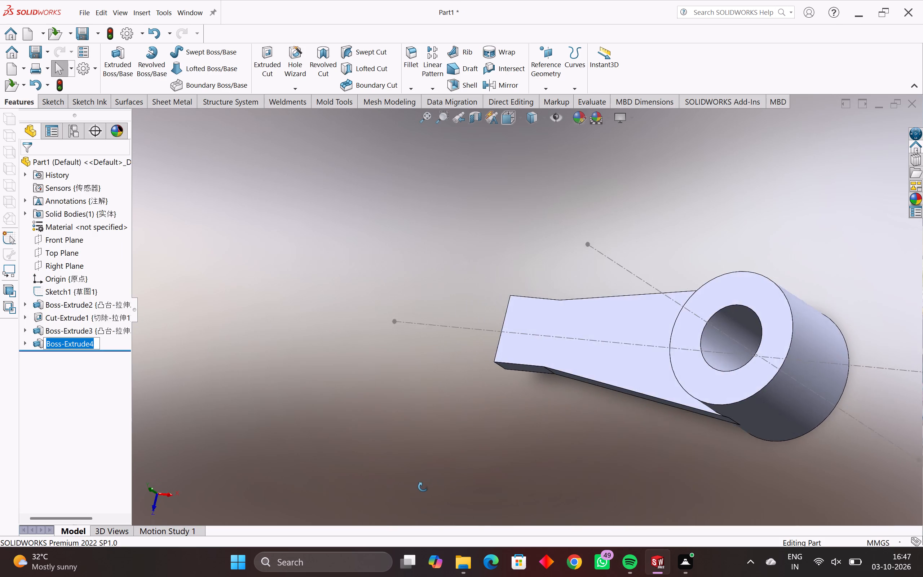
{"action": "middle_click_drag", "start_coordinate": [423, 487], "coordinate": [471, 553]}
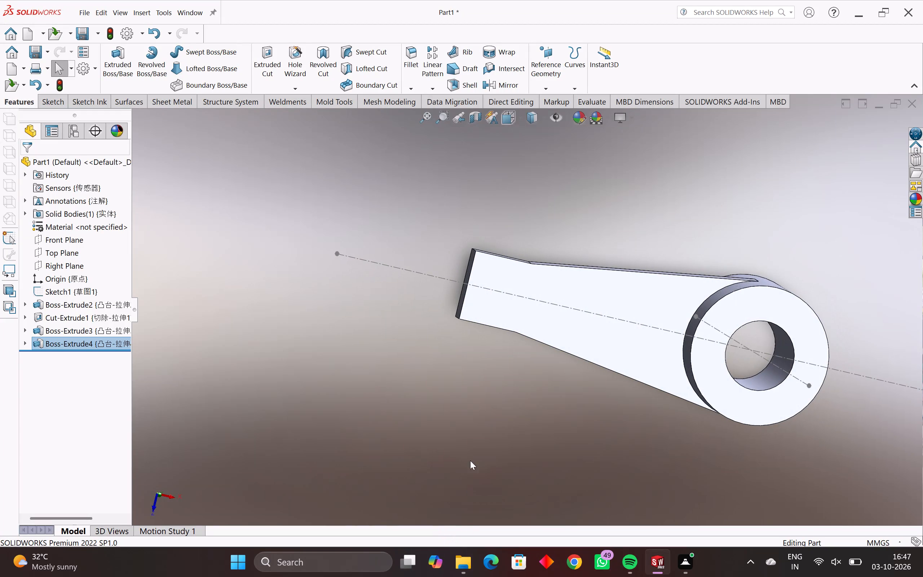
{"action": "middle_click_drag", "start_coordinate": [494, 428], "coordinate": [519, 337]}
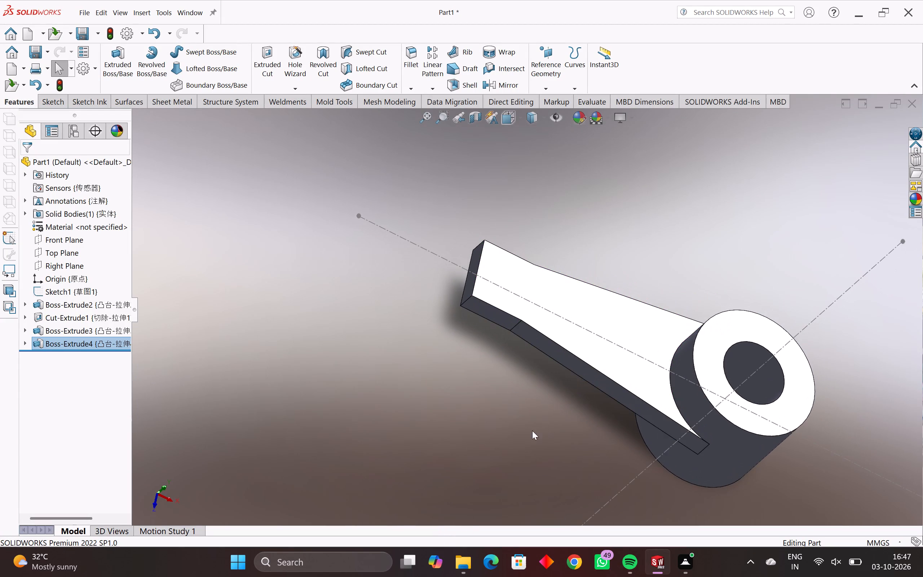
{"action": "middle_click_drag", "start_coordinate": [532, 431], "coordinate": [554, 370]}
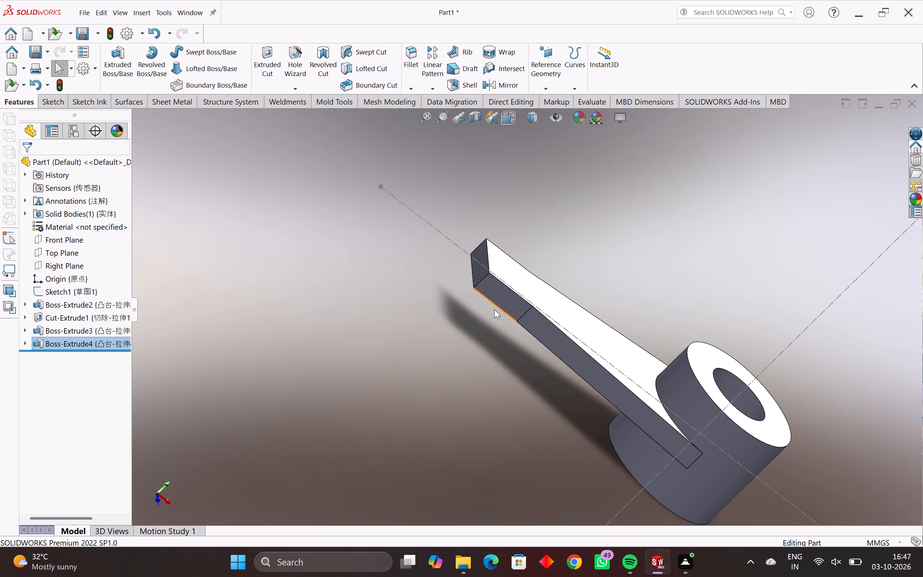
{"action": "scroll", "coordinate": [489, 327], "scroll_direction": "down", "scroll_amount": 2}
{"action": "right_click", "coordinate": [510, 301]}
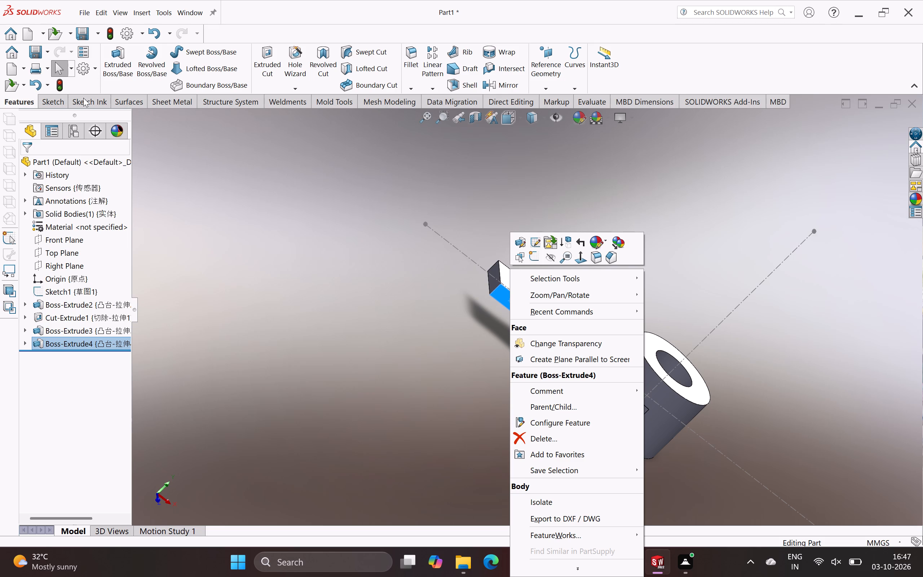
{"action": "left_click", "coordinate": [52, 103]}
{"action": "left_click", "coordinate": [109, 61]}
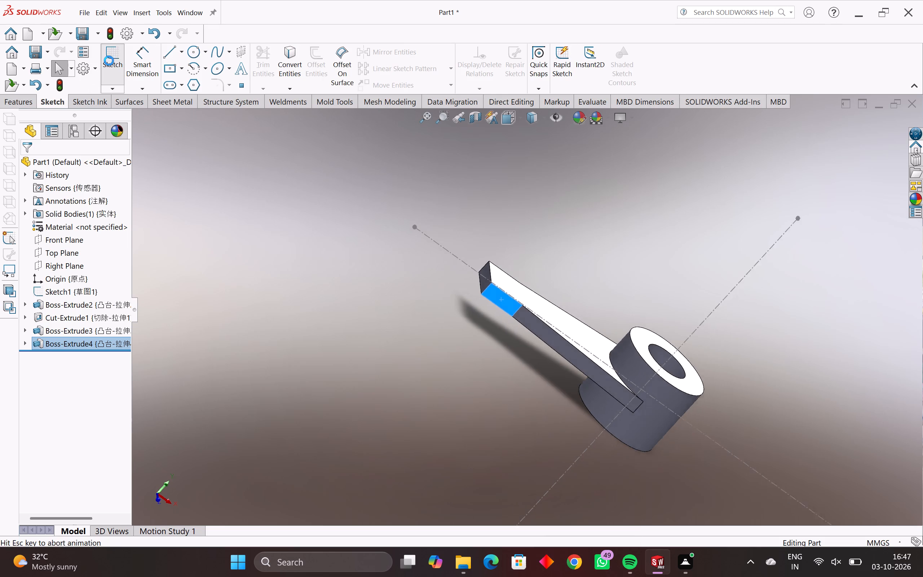
Sketch a vertical line about 16.6 mm long upward from the end block's upper corner where it meets the arm.
{"action": "scroll", "coordinate": [359, 291], "scroll_direction": "up", "scroll_amount": 5}
{"action": "scroll", "coordinate": [483, 322], "scroll_direction": "up", "scroll_amount": 2}
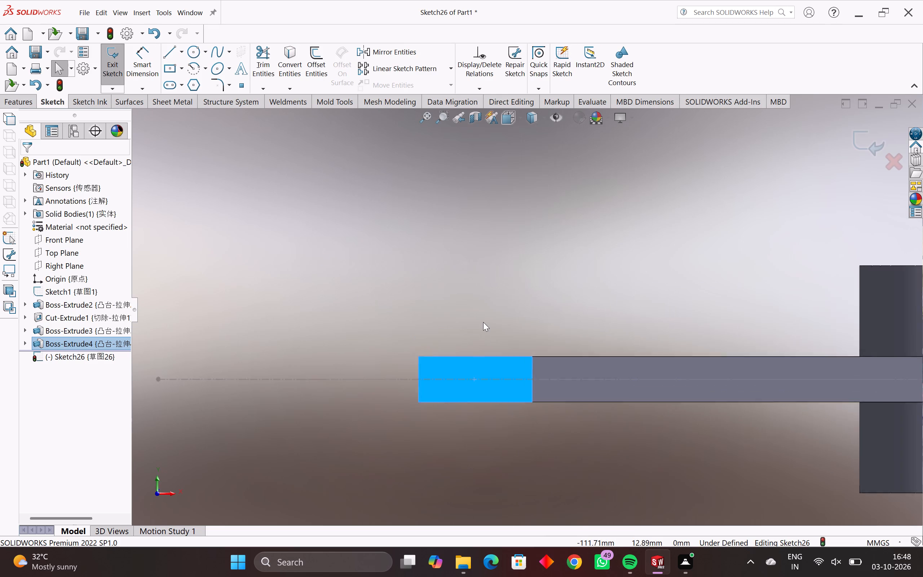
{"action": "scroll", "coordinate": [483, 322], "scroll_direction": "up", "scroll_amount": 2}
{"action": "left_click", "coordinate": [172, 49]}
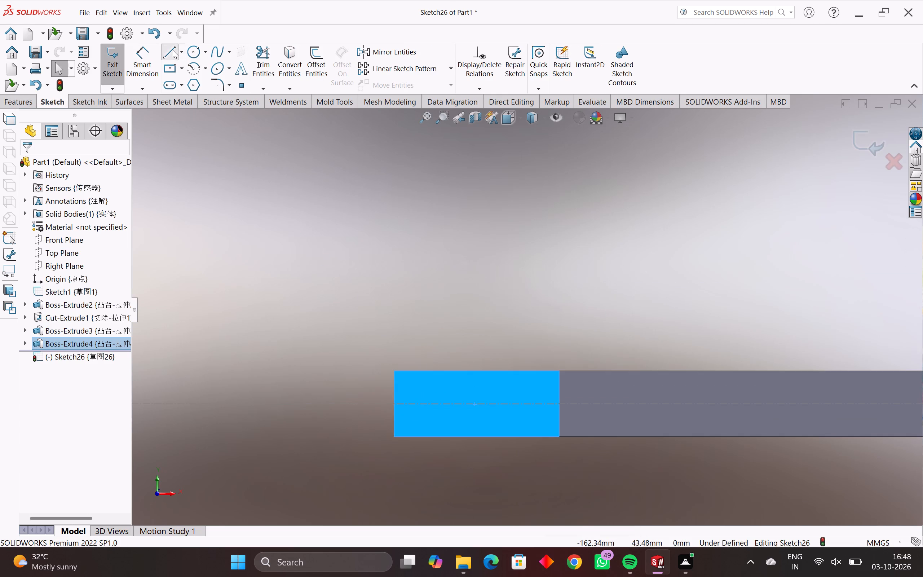
{"action": "left_click", "coordinate": [559, 370]}
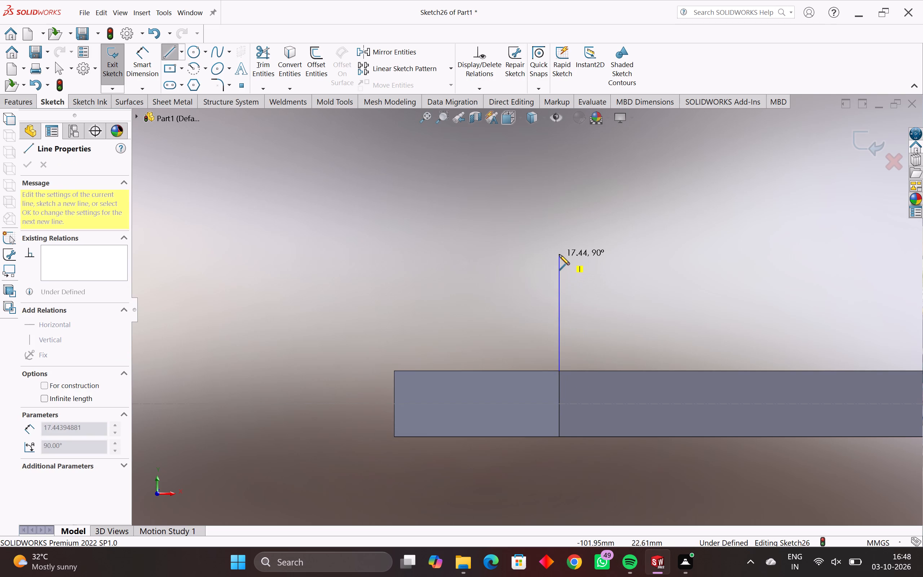
{"action": "left_click", "coordinate": [560, 261]}
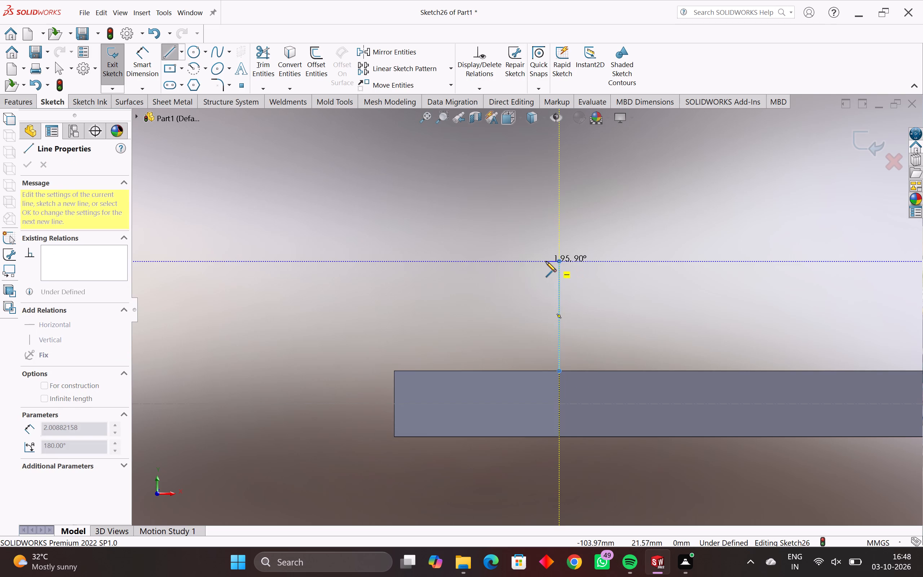
{"action": "key", "text": "Escape"}
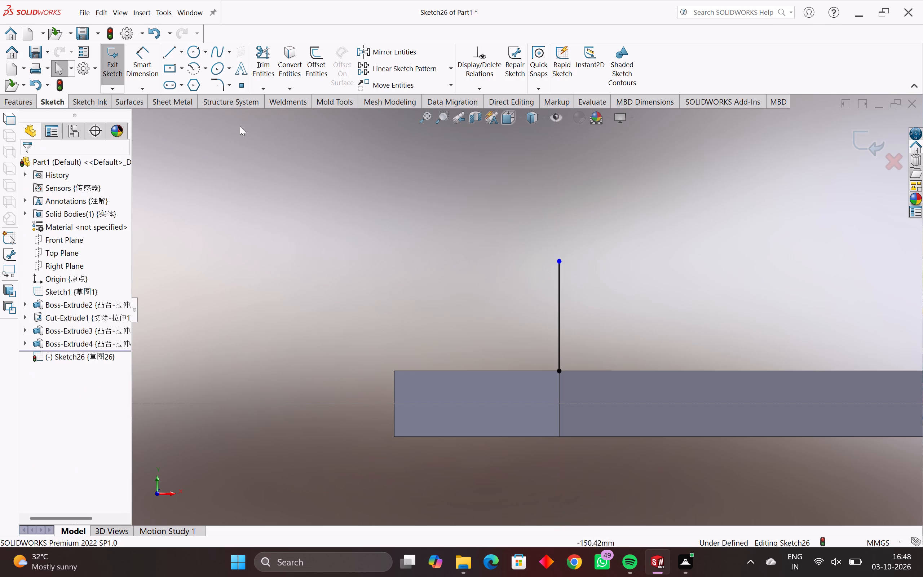
Dimension the vertical line's length to 15 mm.
{"action": "left_click", "coordinate": [558, 327]}
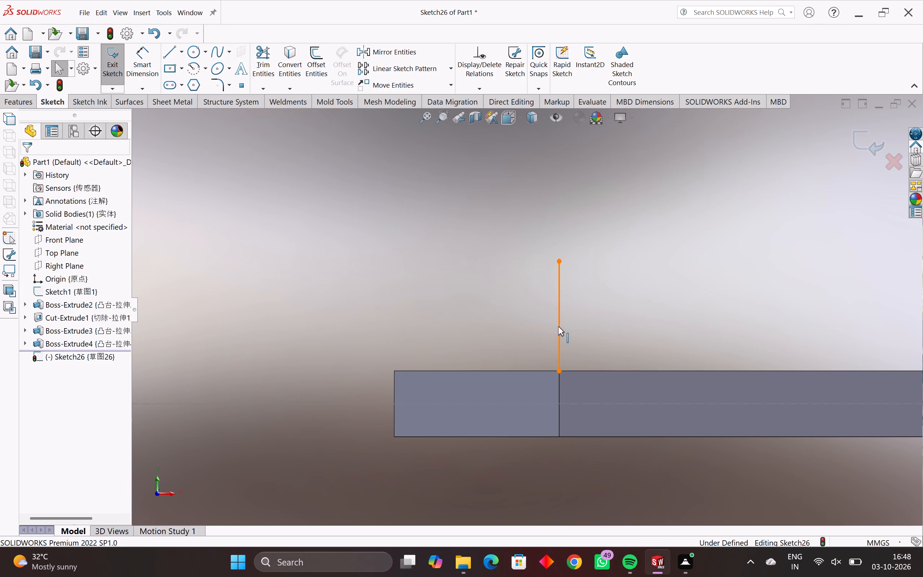
{"action": "key", "text": "Escape"}
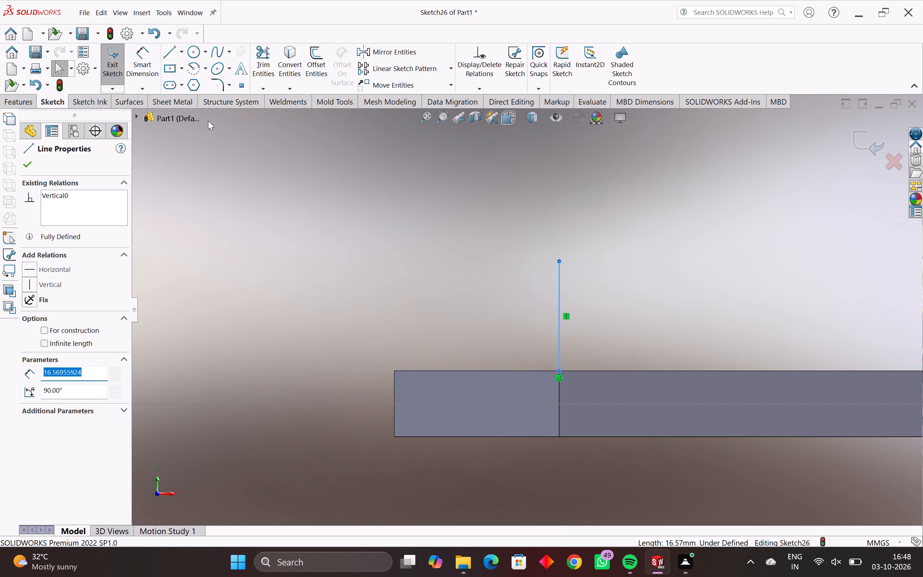
{"action": "left_click", "coordinate": [144, 58]}
{"action": "left_click", "coordinate": [559, 328]}
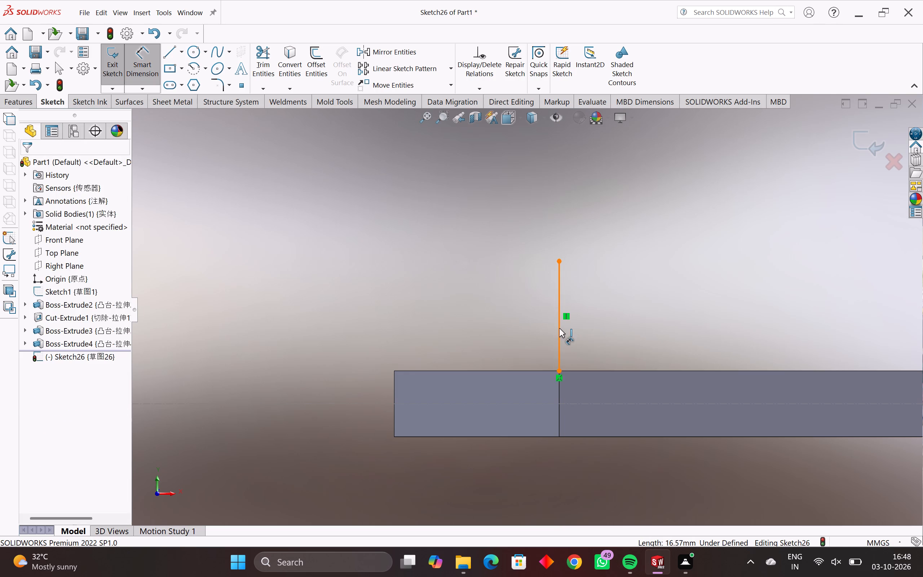
{"action": "left_click", "coordinate": [654, 325]}
{"action": "type", "text": "15"}
{"action": "key", "text": "Return"}
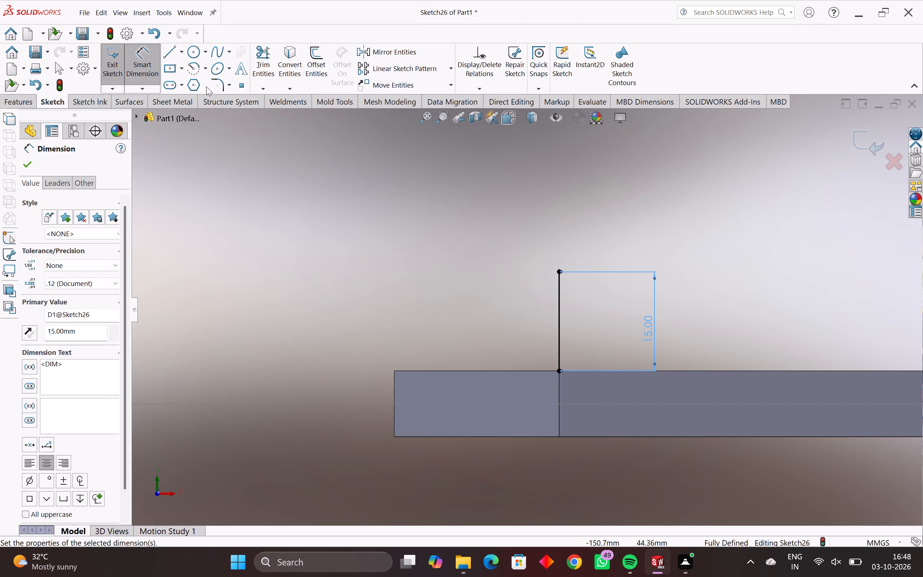
Sketch a 15 mm vertical line up from the block's outer upper corner and a 25 mm horizontal line joining both vertical lines' tops.
{"action": "left_click", "coordinate": [171, 48]}
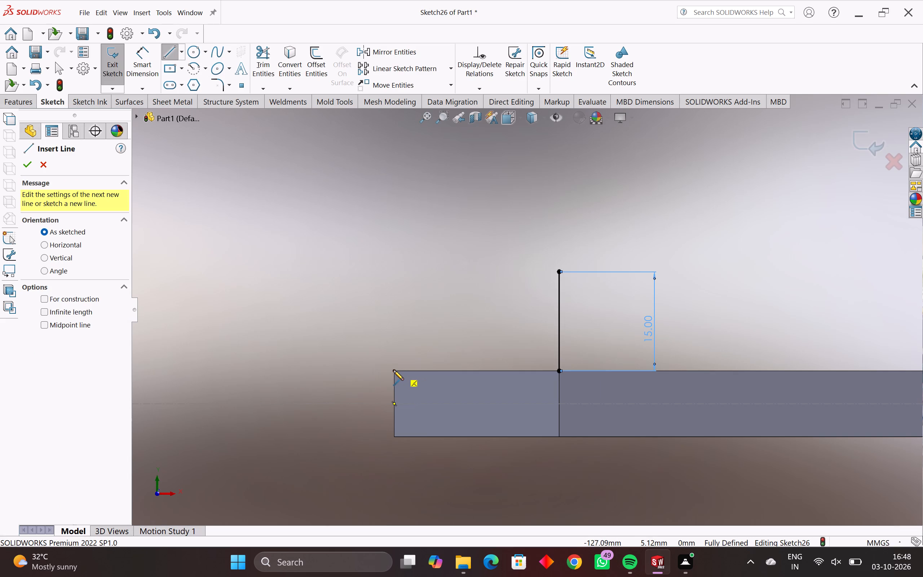
{"action": "scroll", "coordinate": [393, 370], "scroll_direction": "up", "scroll_amount": 3}
{"action": "left_click", "coordinate": [419, 360]}
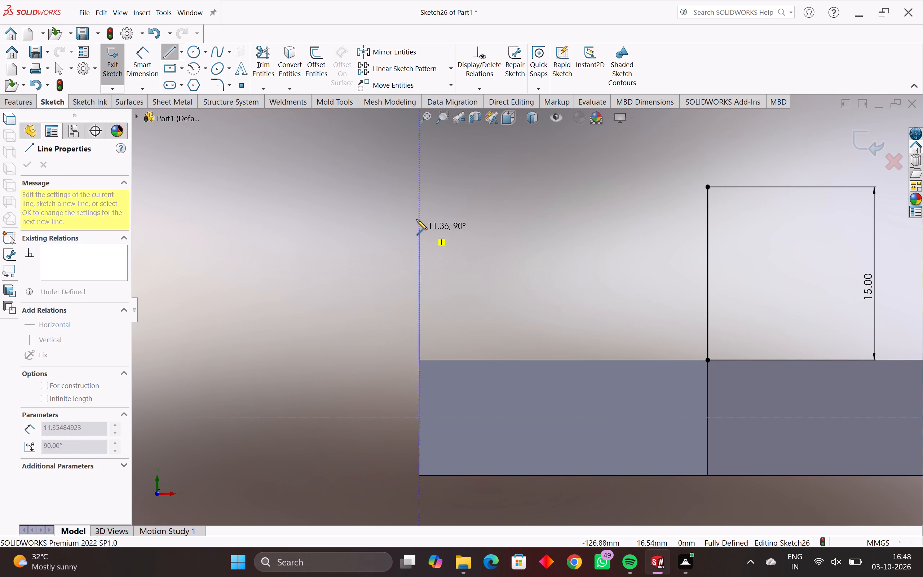
{"action": "left_click", "coordinate": [419, 187]}
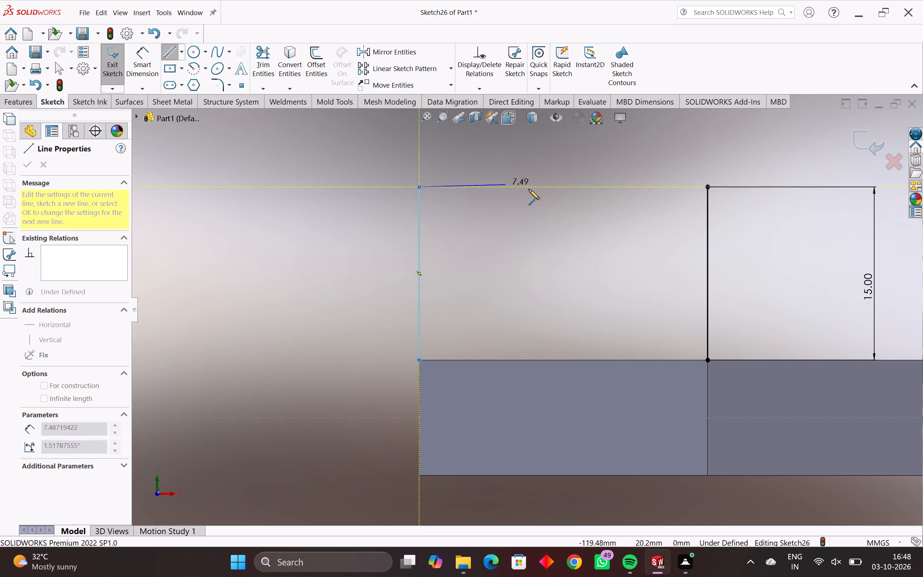
{"action": "left_click", "coordinate": [707, 186]}
{"action": "key", "text": "Escape"}
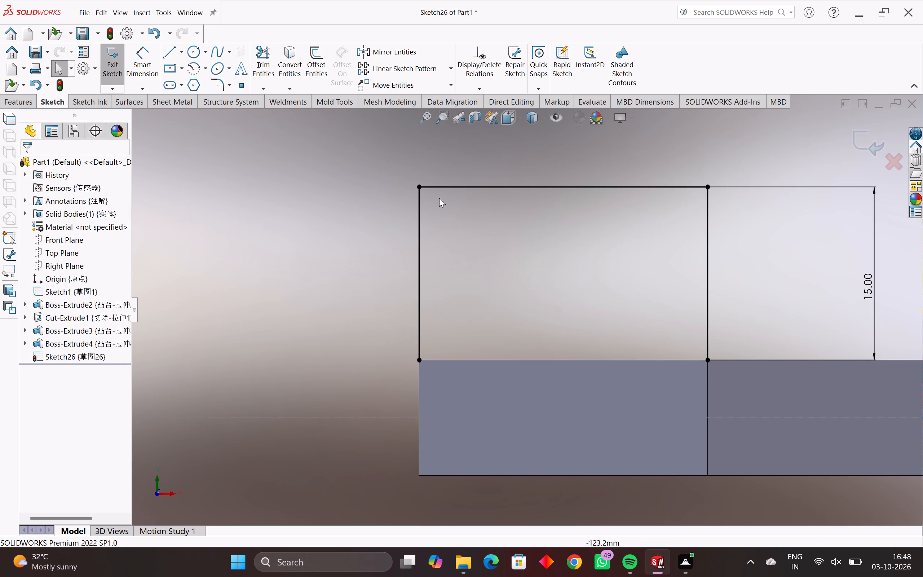
Sketch two concentric circles centred on the top line's midpoint, with radii of 12.5 mm and about 4.06 mm.
{"action": "left_click", "coordinate": [193, 53]}
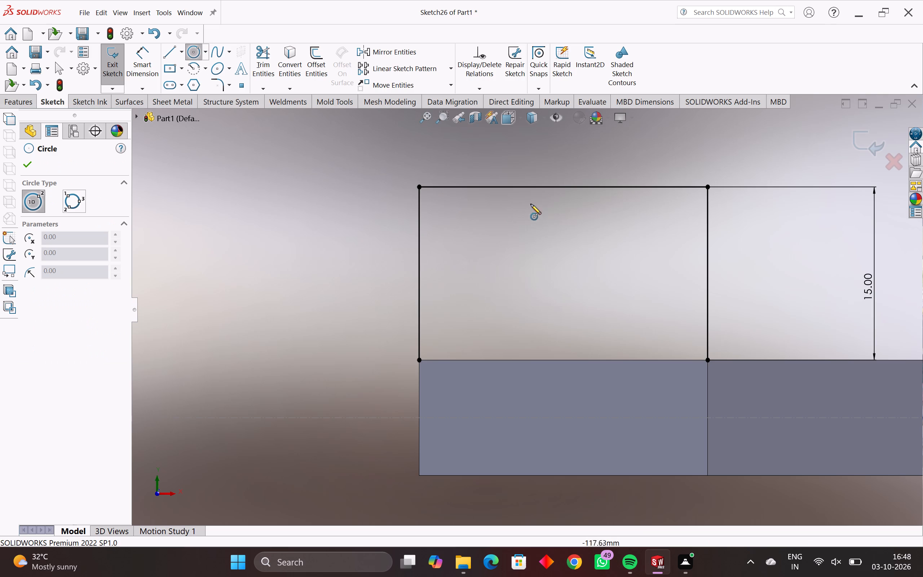
{"action": "left_click", "coordinate": [563, 186]}
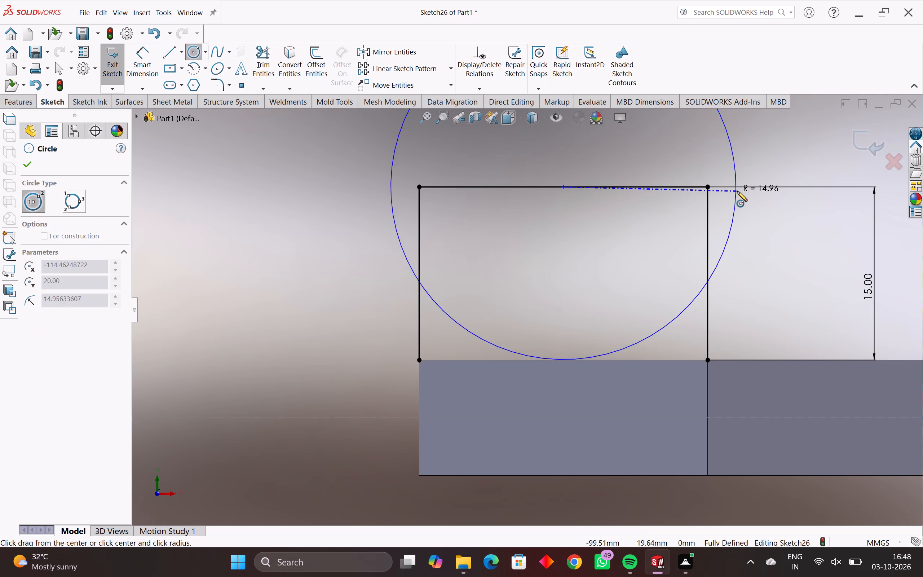
{"action": "left_click", "coordinate": [707, 185]}
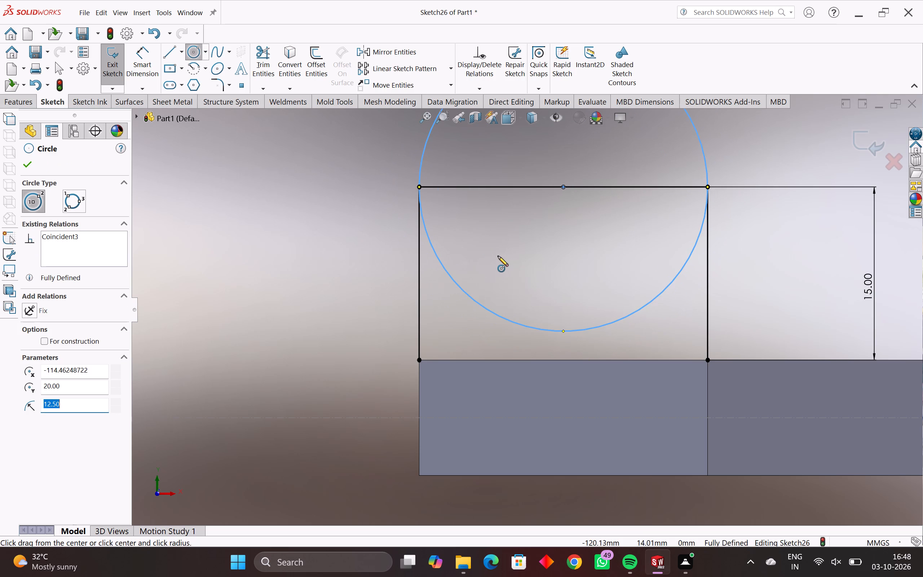
{"action": "scroll", "coordinate": [498, 256], "scroll_direction": "down", "scroll_amount": 4}
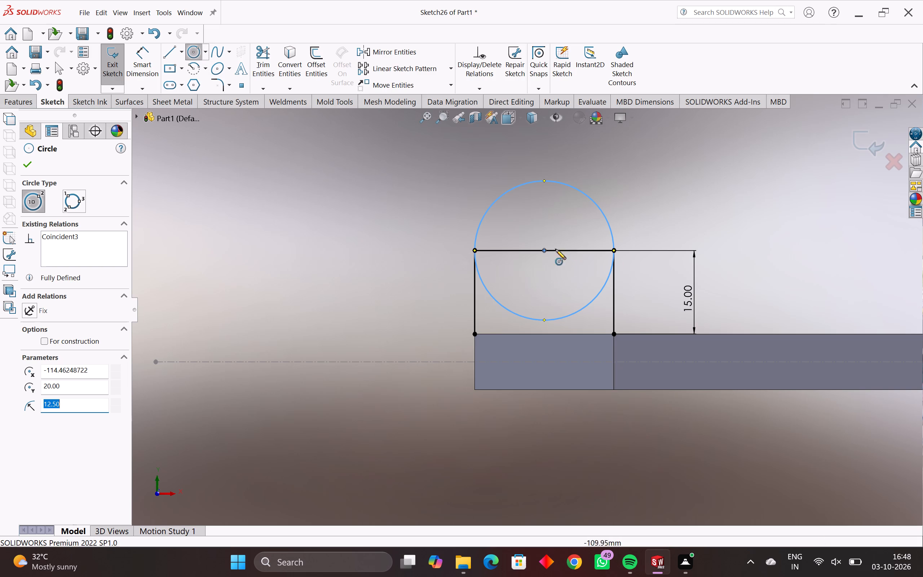
{"action": "left_click", "coordinate": [543, 250]}
{"action": "left_click", "coordinate": [539, 229]}
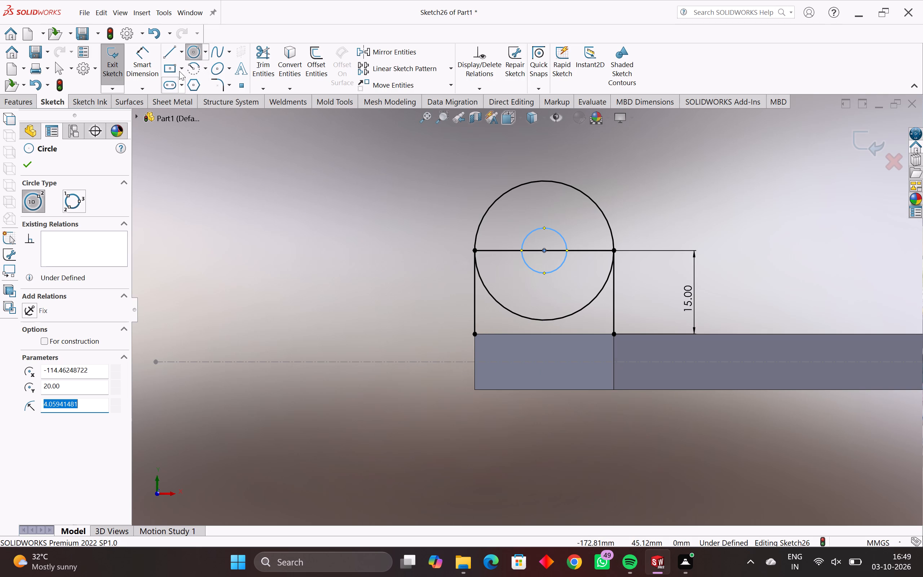
Close the profile's base with a 25 mm horizontal line along the block's upper edge.
{"action": "left_click", "coordinate": [171, 55]}
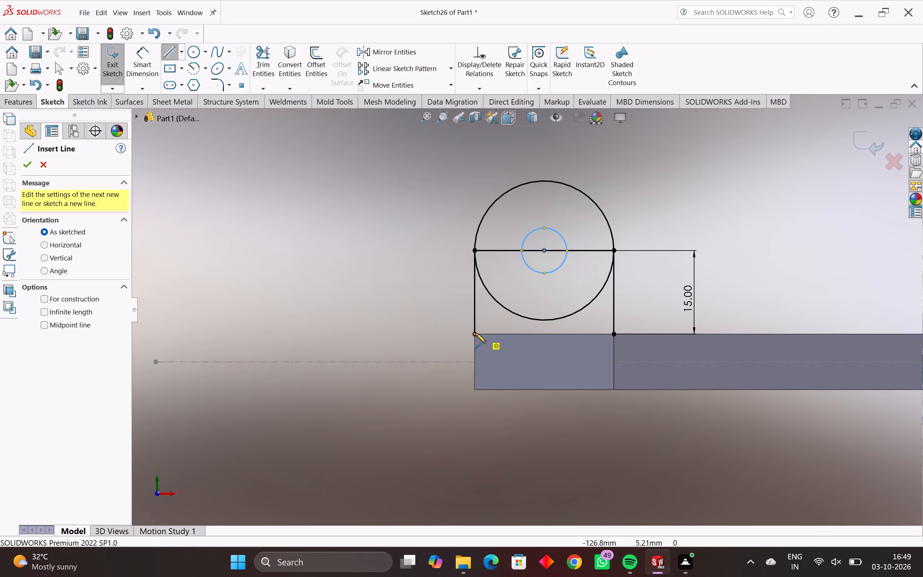
{"action": "left_click", "coordinate": [475, 333]}
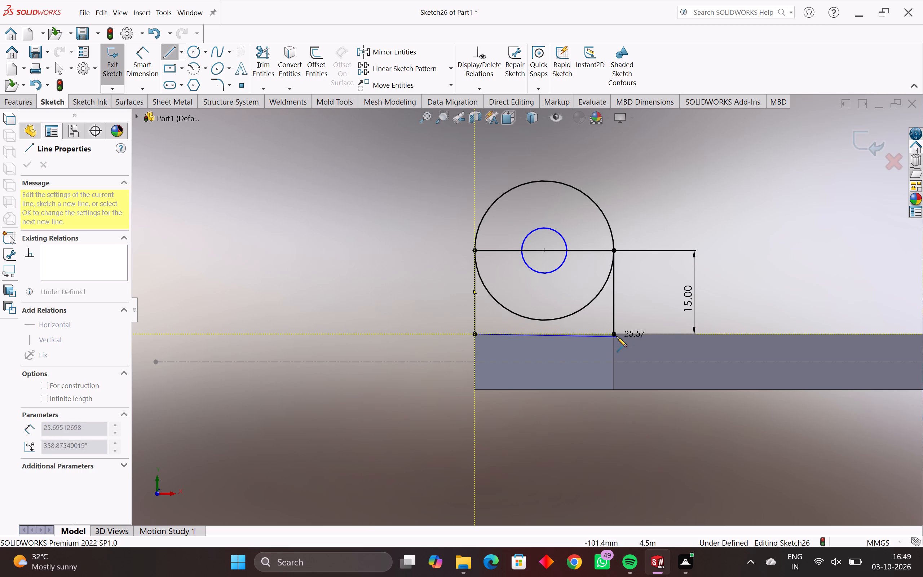
{"action": "left_click", "coordinate": [615, 334]}
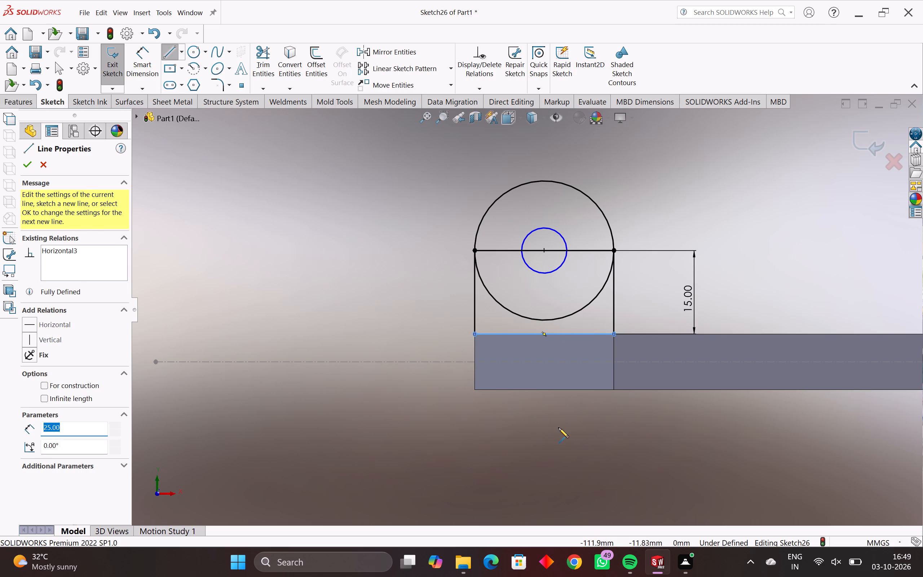
{"action": "key", "text": "Escape"}
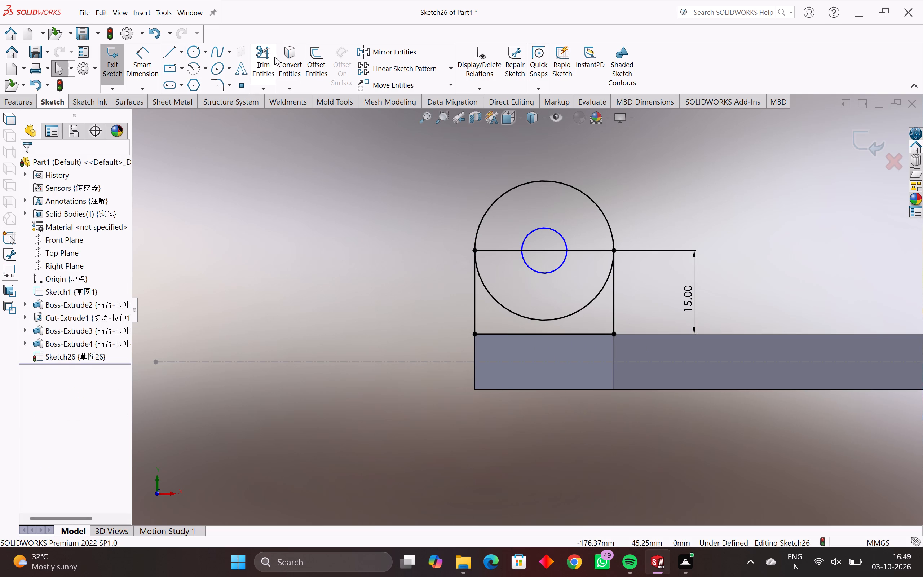
Trim away the large circle's lower half and the horizontal line through the circles' centre, leaving a round-topped profile with the small circle.
{"action": "left_click", "coordinate": [268, 54]}
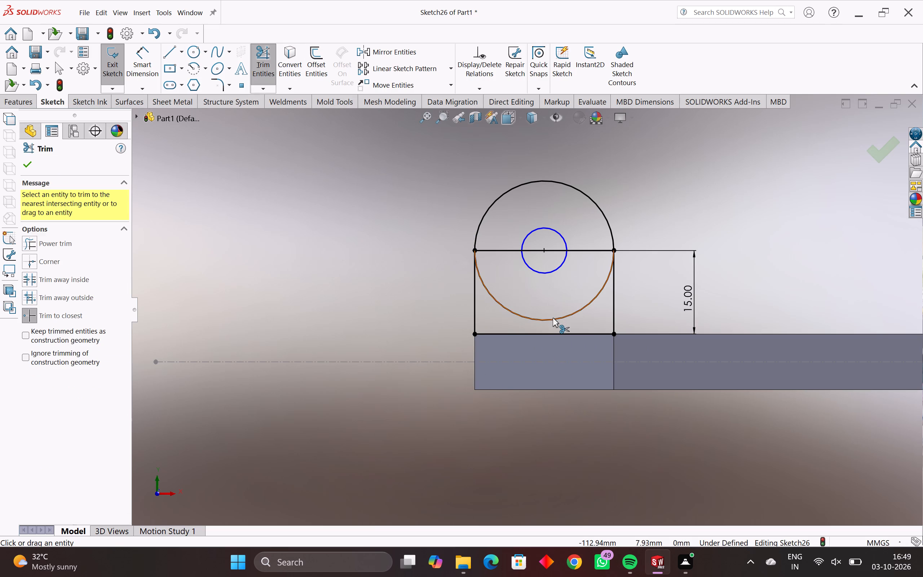
{"action": "left_click", "coordinate": [553, 318]}
{"action": "scroll", "coordinate": [522, 296], "scroll_direction": "down", "scroll_amount": 2}
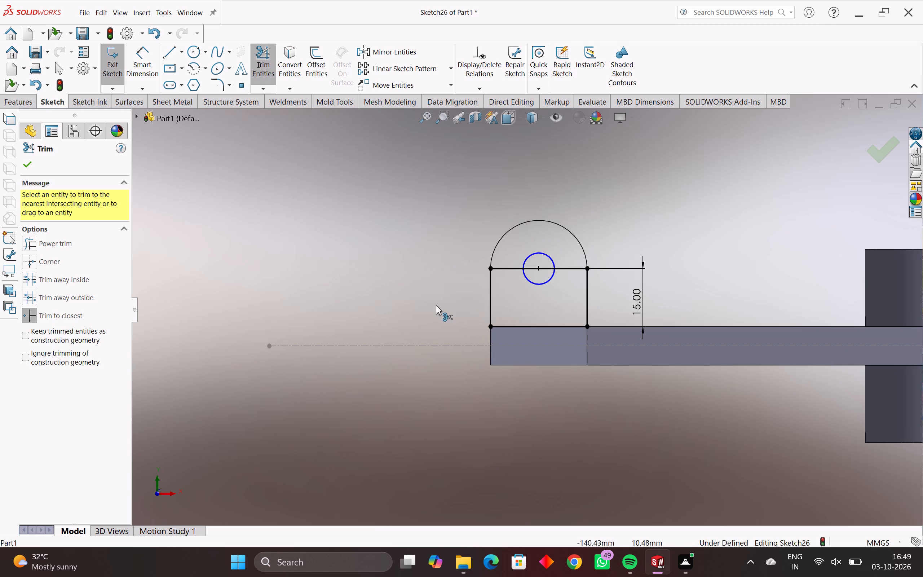
{"action": "left_click", "coordinate": [504, 268]}
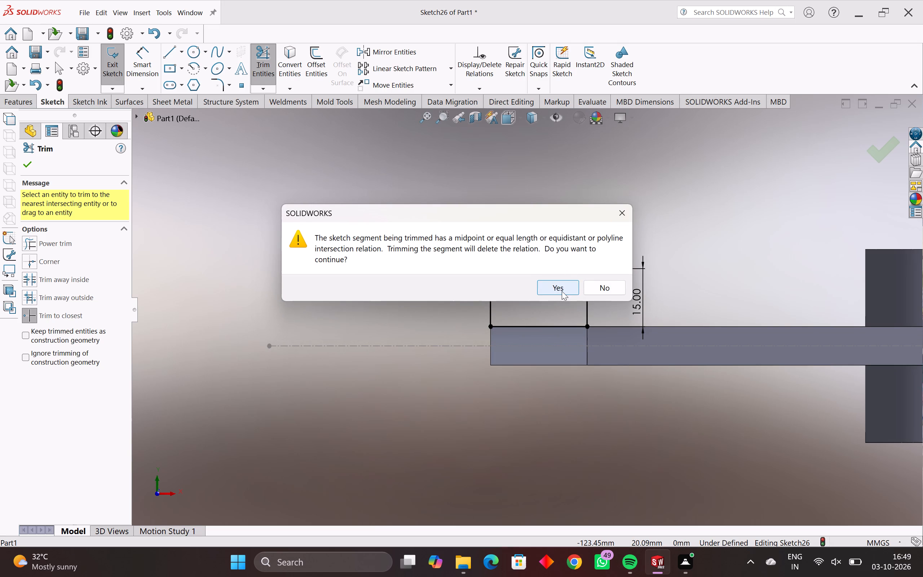
{"action": "left_click", "coordinate": [562, 291]}
{"action": "left_click", "coordinate": [548, 268]}
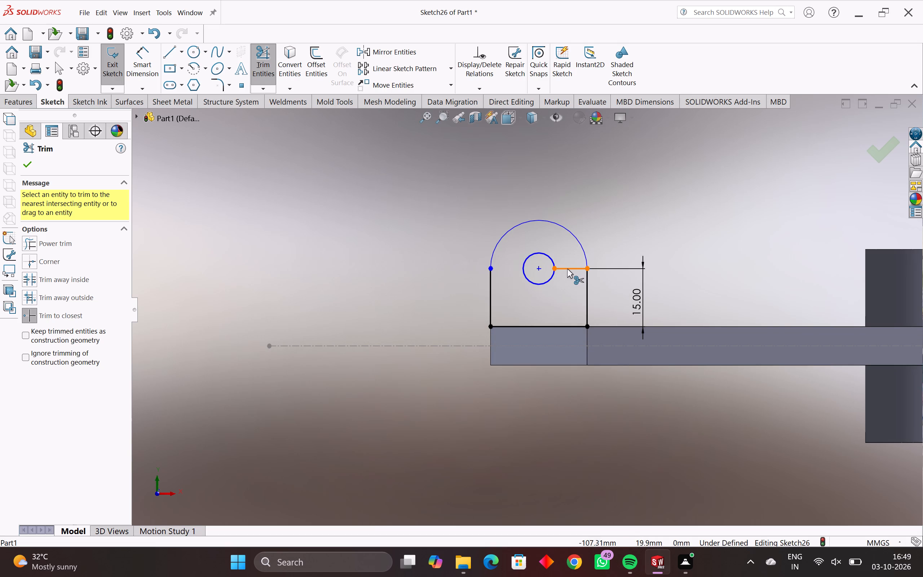
{"action": "left_click", "coordinate": [567, 268]}
{"action": "scroll", "coordinate": [468, 314], "scroll_direction": "down", "scroll_amount": 2}
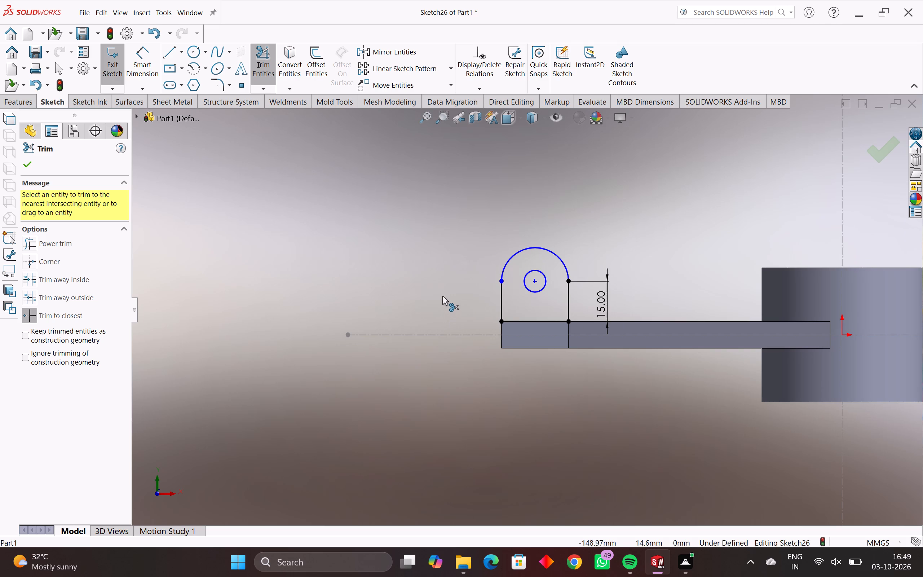
{"action": "scroll", "coordinate": [487, 269], "scroll_direction": "up", "scroll_amount": 1}
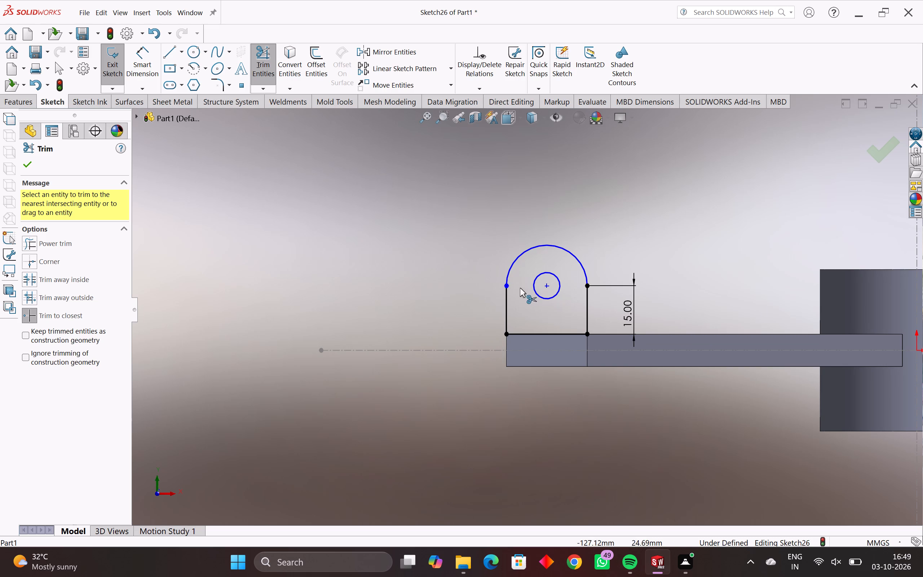
{"action": "scroll", "coordinate": [509, 296], "scroll_direction": "up", "scroll_amount": 2}
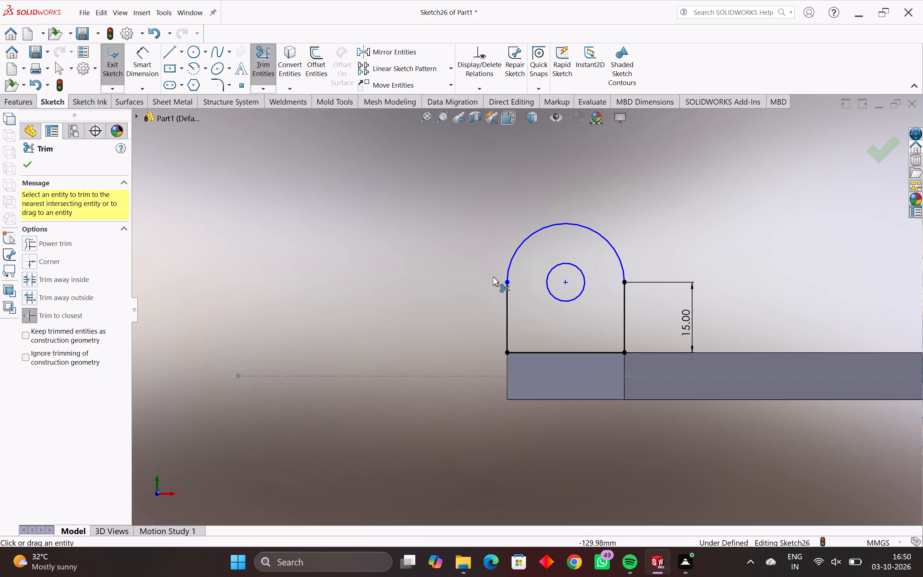
{"action": "left_click", "coordinate": [26, 169]}
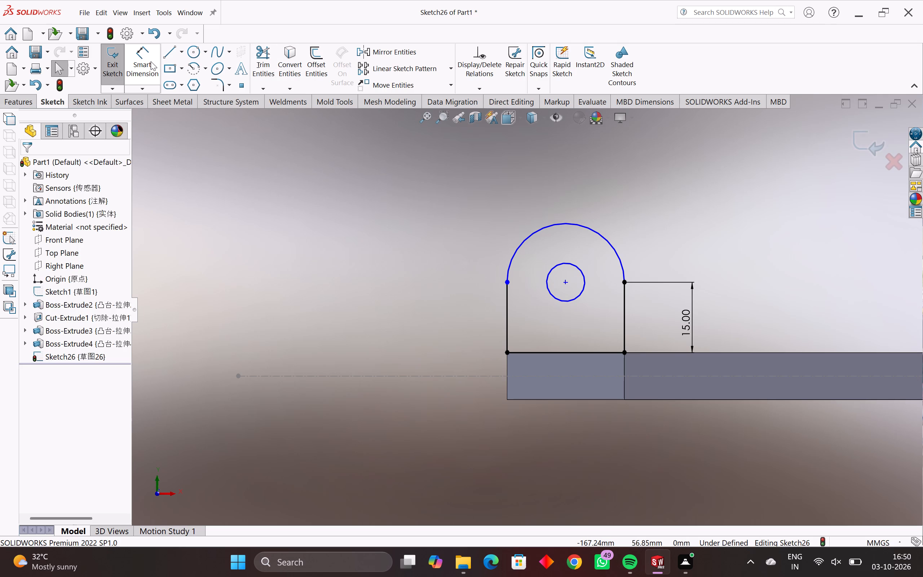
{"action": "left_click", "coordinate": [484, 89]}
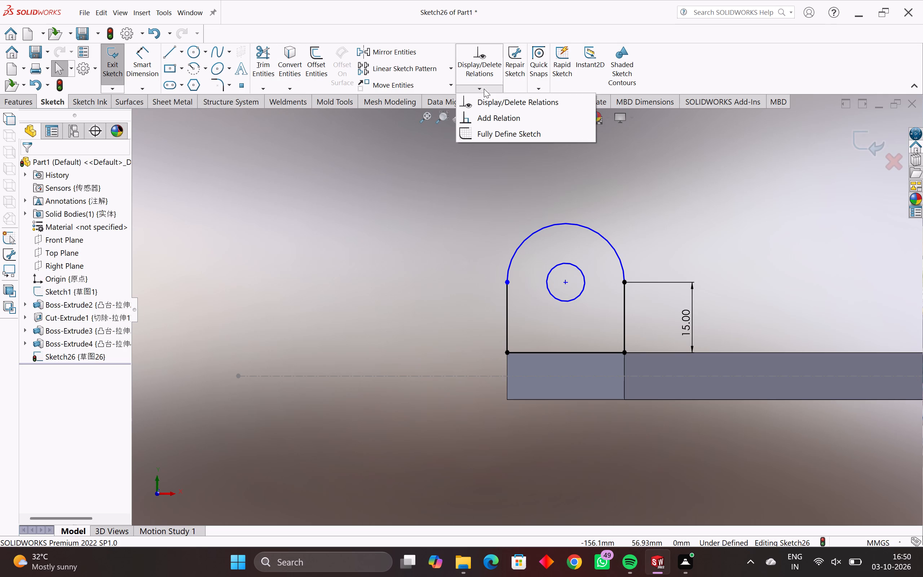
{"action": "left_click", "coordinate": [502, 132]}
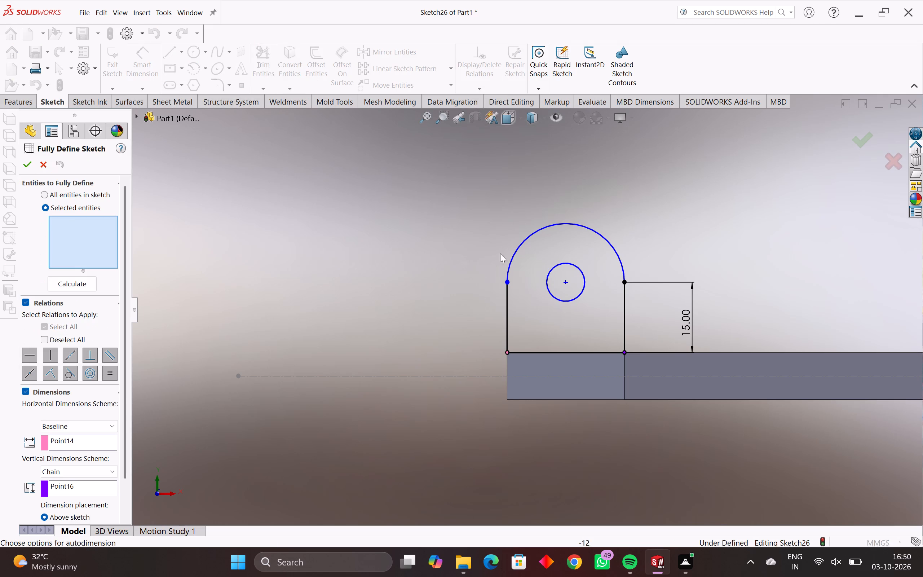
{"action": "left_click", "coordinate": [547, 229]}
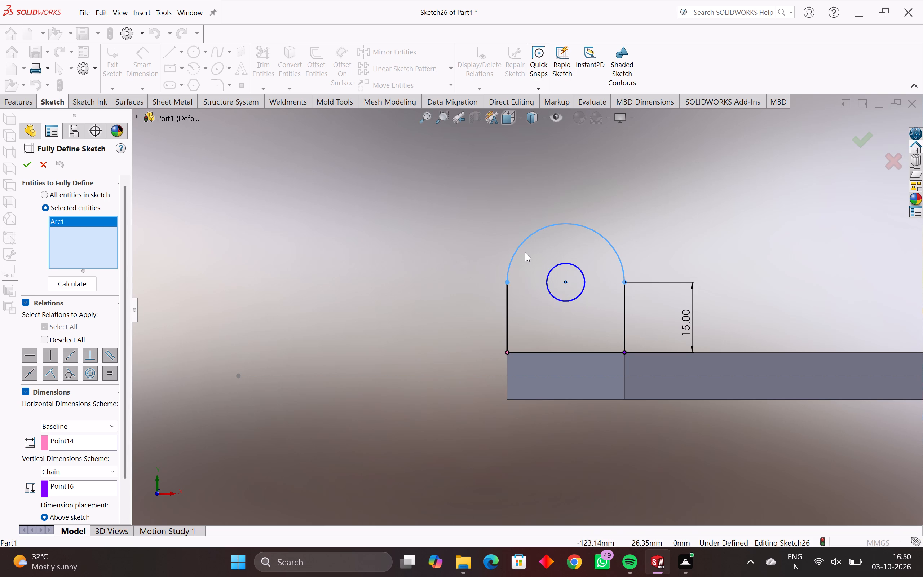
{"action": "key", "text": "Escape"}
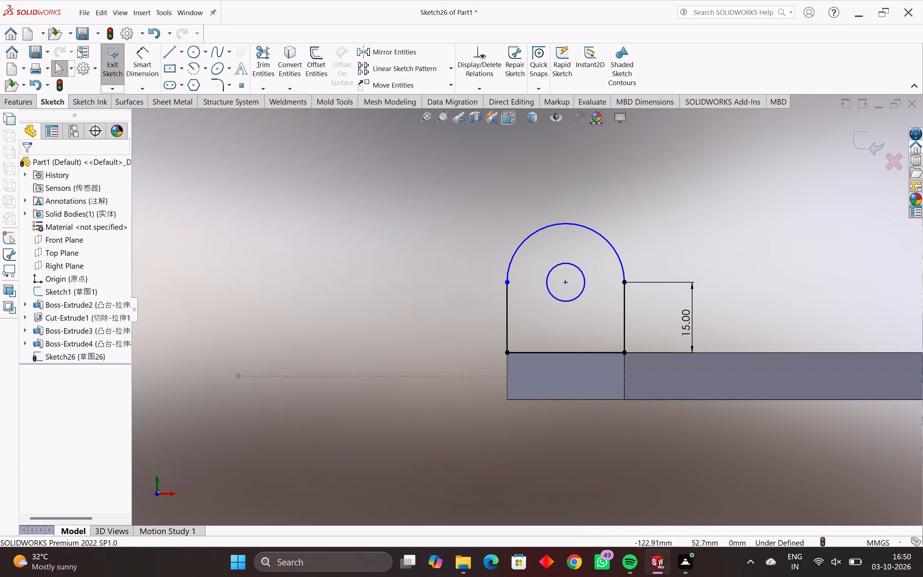
Dimension the small circle in the round-topped profile to a 12 mm diameter.
{"action": "left_click", "coordinate": [135, 61]}
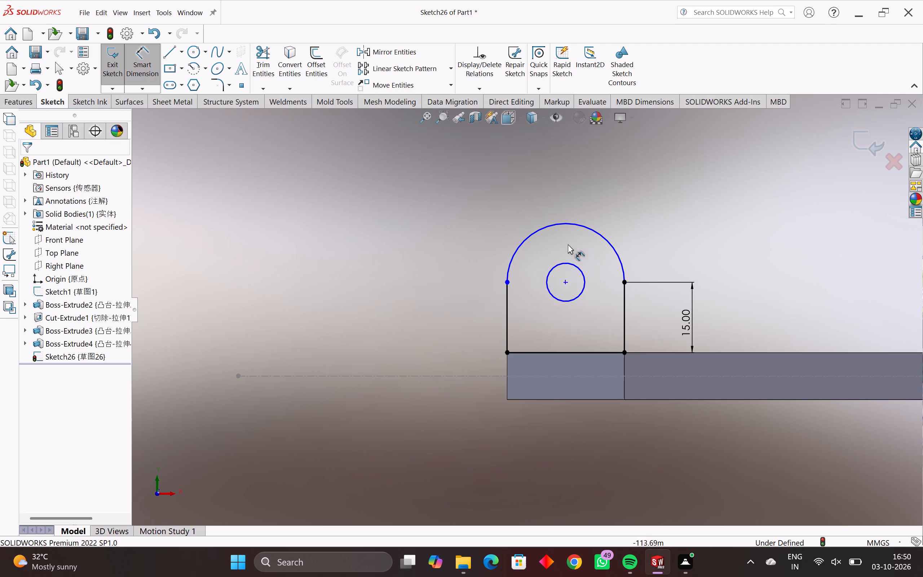
{"action": "left_click", "coordinate": [567, 263]}
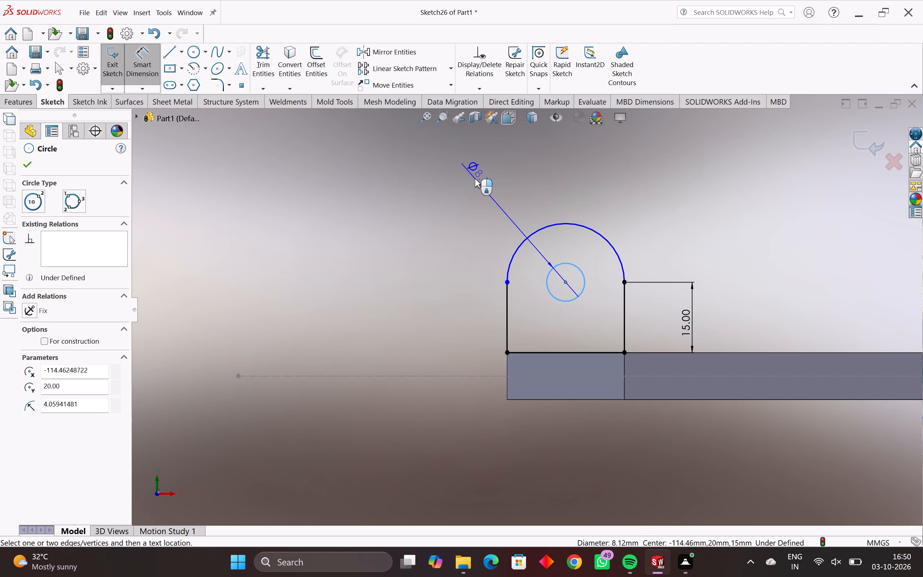
{"action": "left_click", "coordinate": [475, 179]}
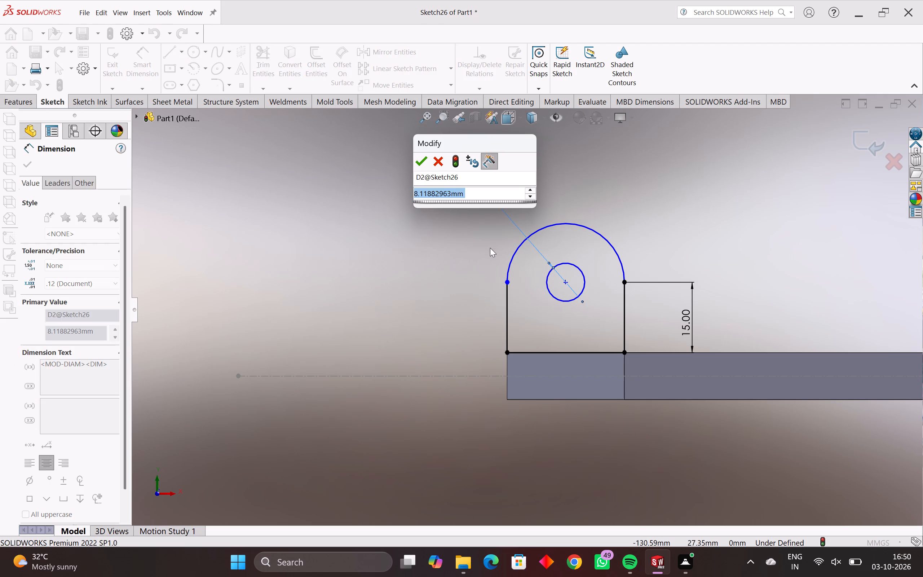
{"action": "type", "text": "12"}
{"action": "key", "text": "Return"}
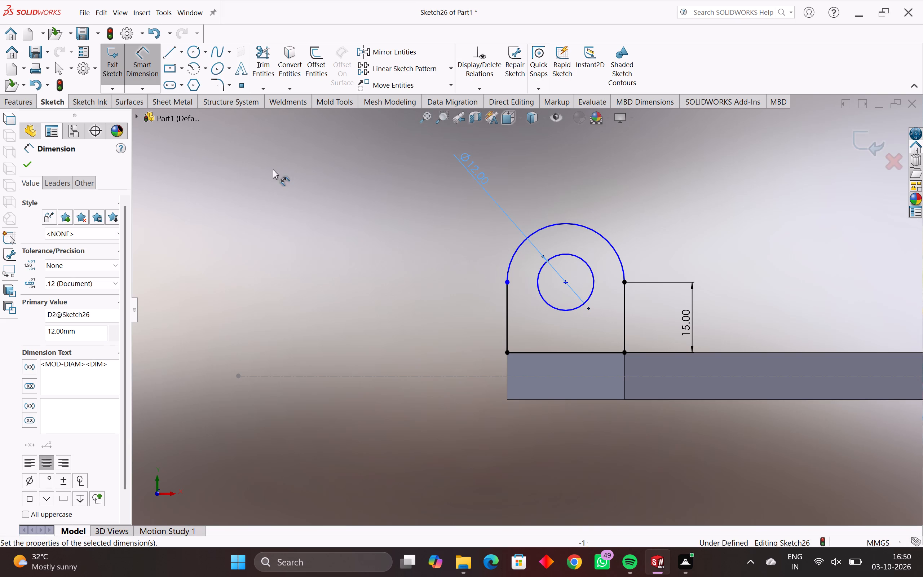
{"action": "left_click", "coordinate": [154, 74]}
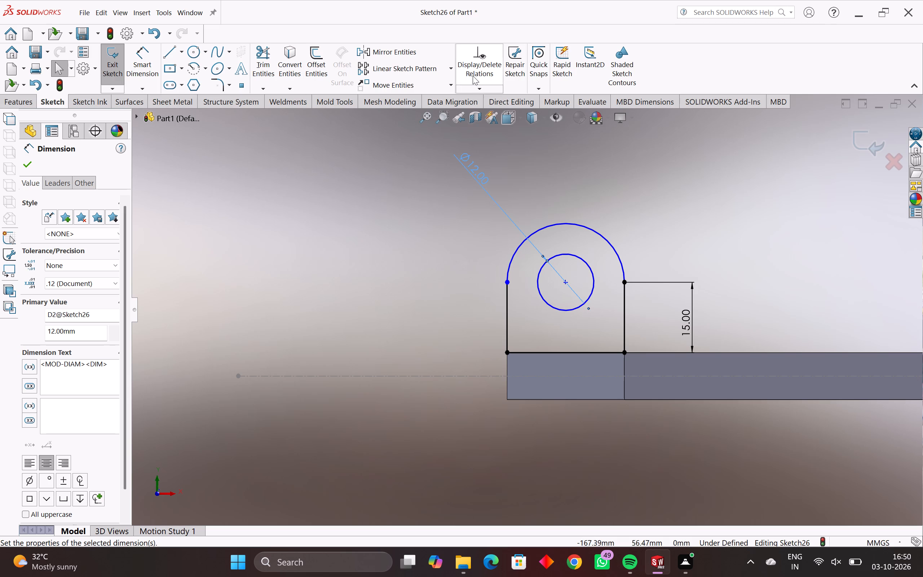
Run Fully Define Sketch on the profile's top arc and the small circle, with relations and dimensions calculated for both.
{"action": "left_click", "coordinate": [477, 87]}
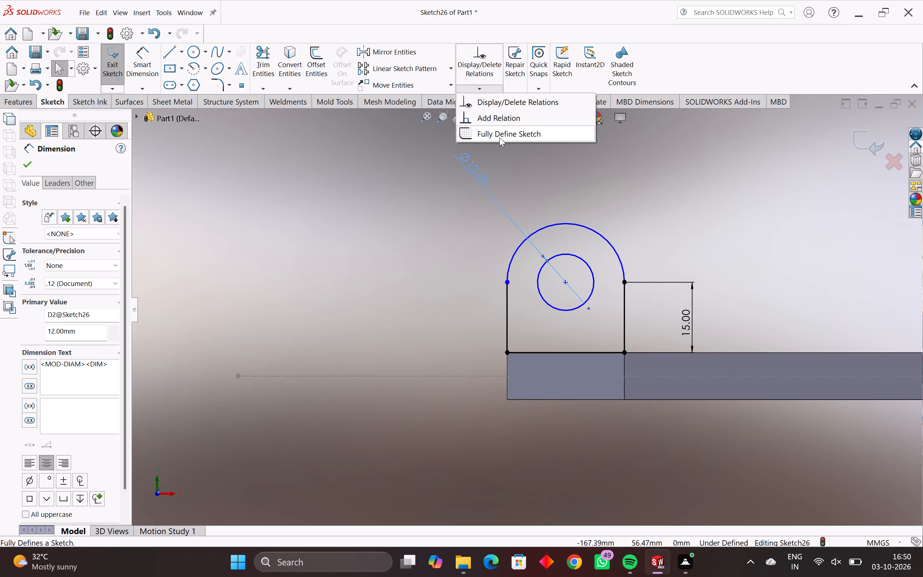
{"action": "left_click", "coordinate": [499, 137]}
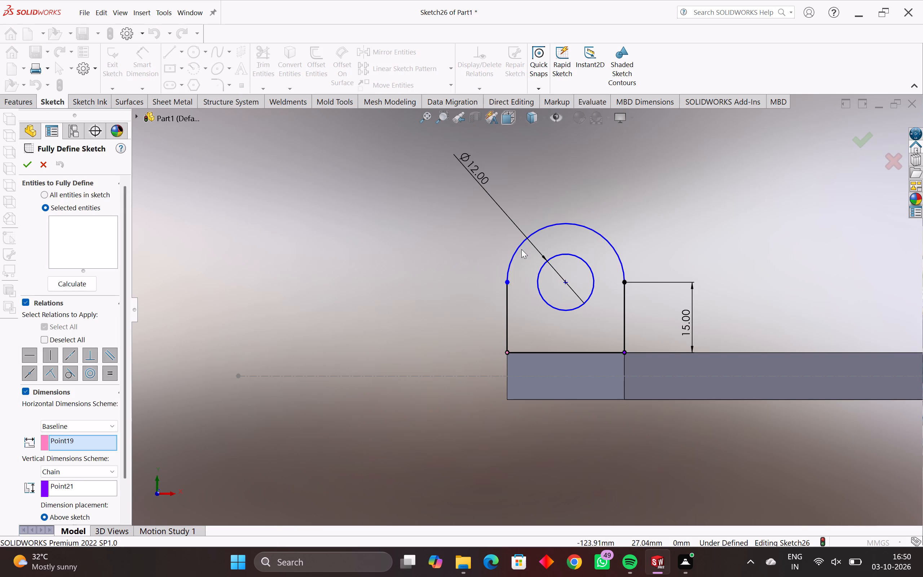
{"action": "left_click", "coordinate": [518, 248]}
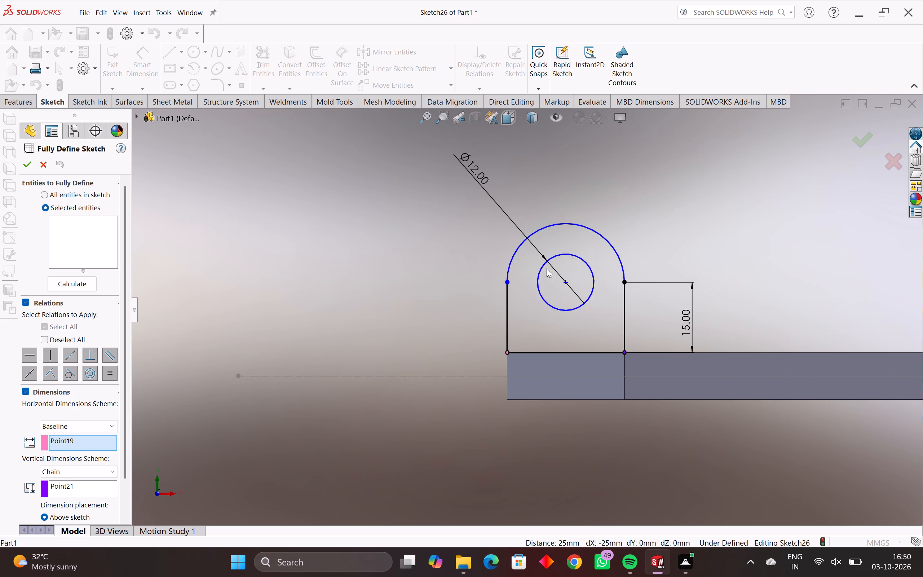
{"action": "left_click", "coordinate": [542, 265]}
{"action": "left_click", "coordinate": [71, 227]}
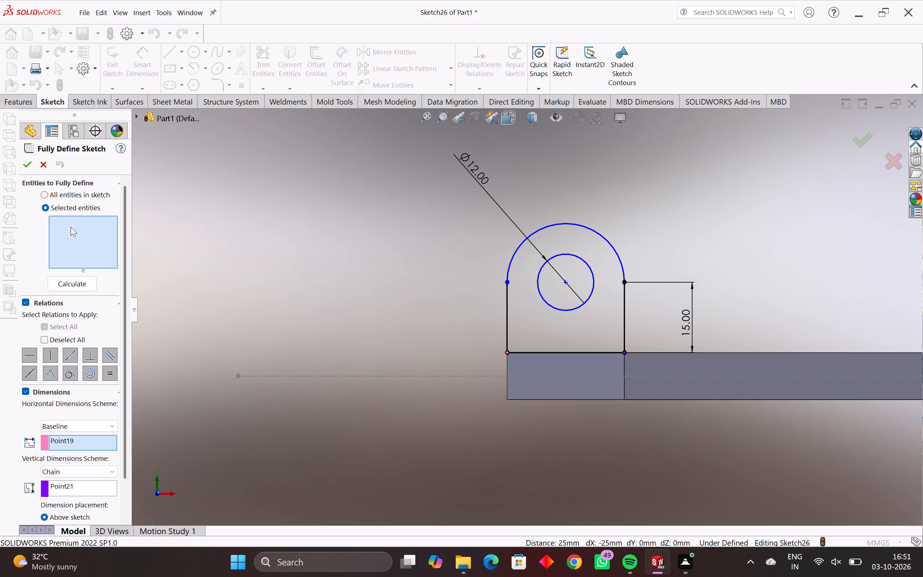
{"action": "left_click", "coordinate": [516, 252]}
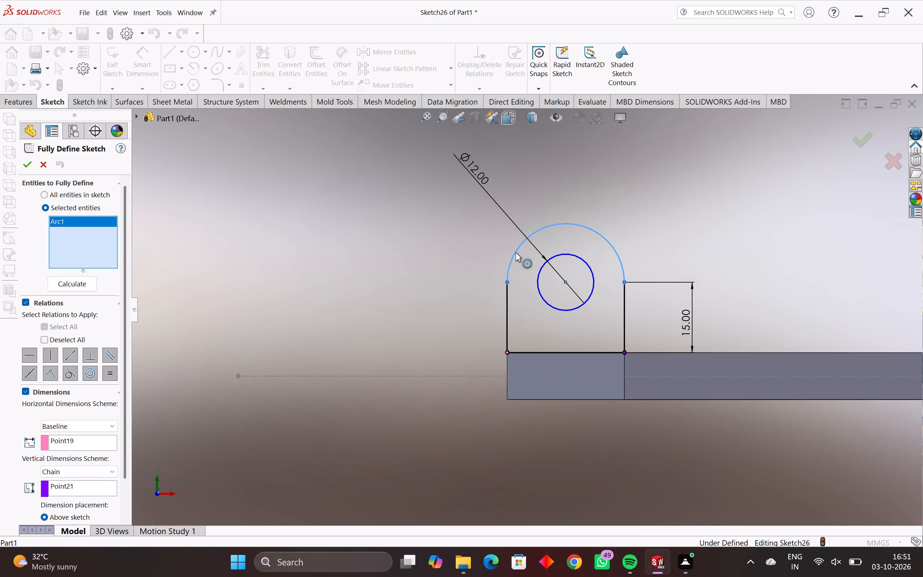
{"action": "left_click", "coordinate": [540, 267]}
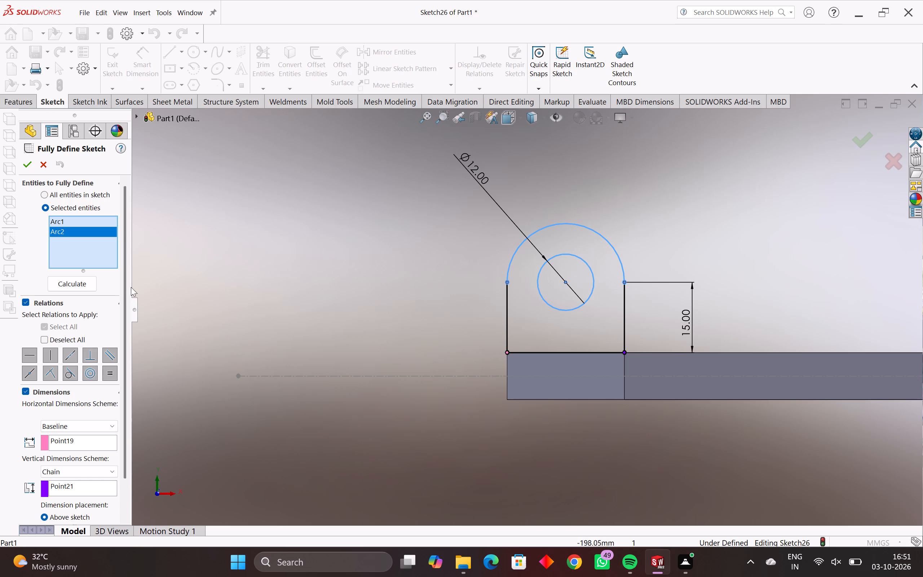
{"action": "left_click", "coordinate": [73, 283]}
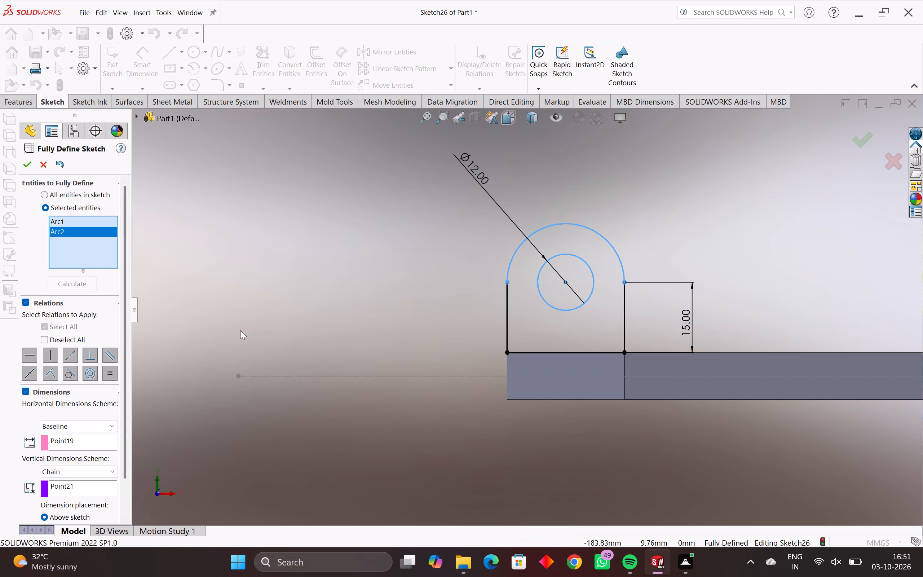
{"action": "left_click", "coordinate": [25, 165]}
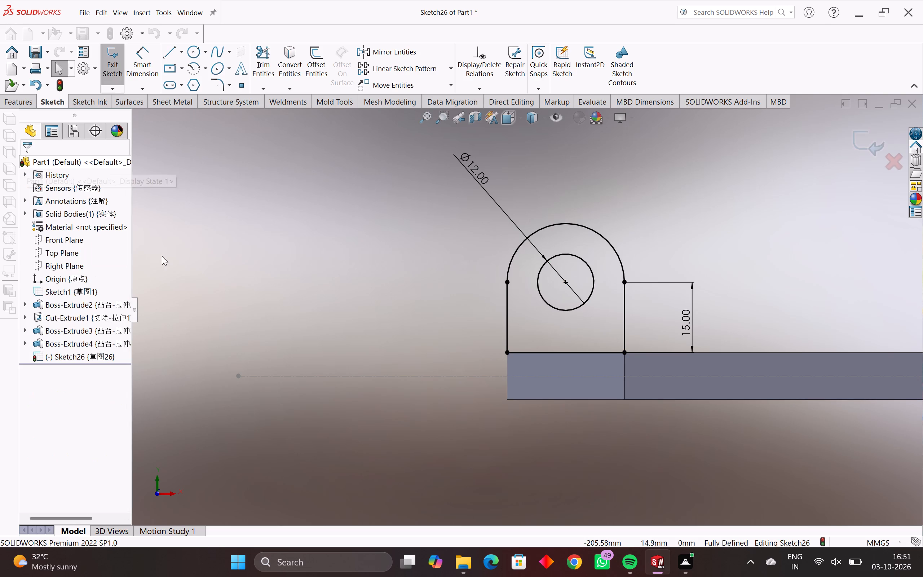
Extrude the round-topped profile with its hole as a 9 mm blind boss, reversed to run inward over the end block.
{"action": "scroll", "coordinate": [274, 293], "scroll_direction": "down", "scroll_amount": 4}
{"action": "scroll", "coordinate": [475, 313], "scroll_direction": "down", "scroll_amount": 1}
{"action": "scroll", "coordinate": [542, 287], "scroll_direction": "up", "scroll_amount": 5}
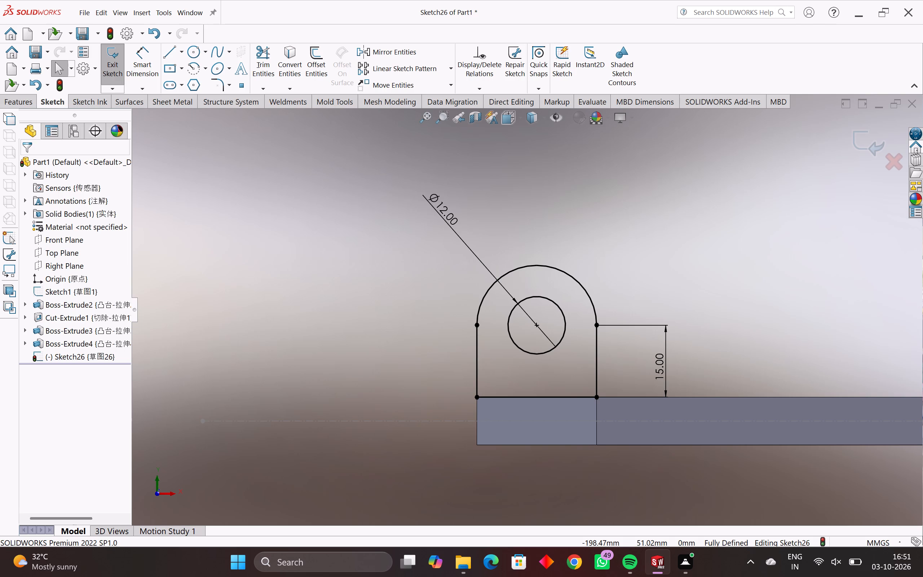
{"action": "left_click", "coordinate": [25, 98]}
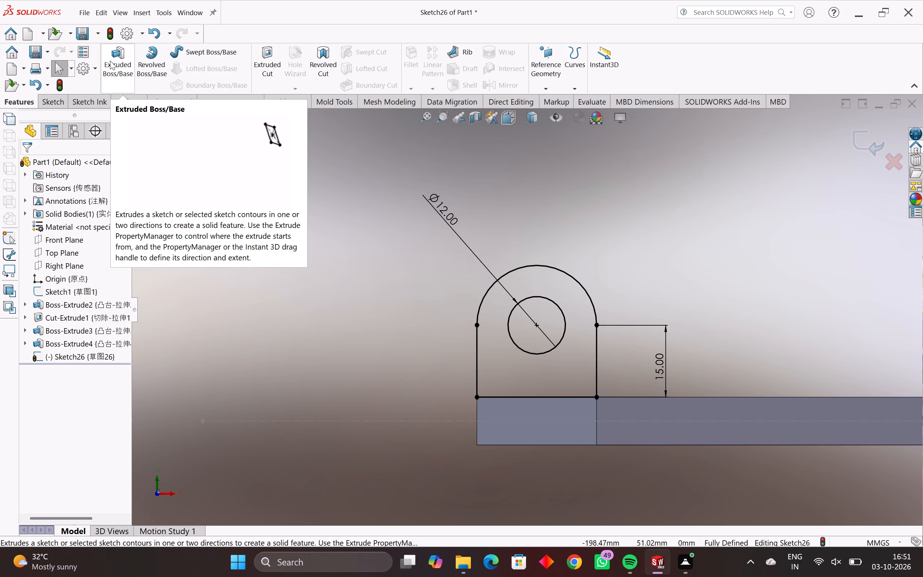
{"action": "left_click", "coordinate": [110, 61]}
{"action": "scroll", "coordinate": [299, 318], "scroll_direction": "down", "scroll_amount": 3}
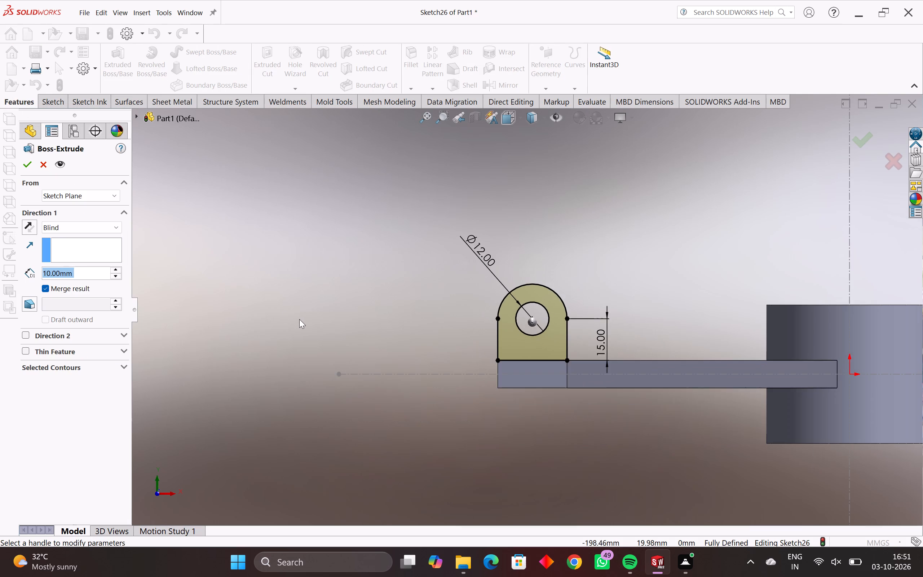
{"action": "middle_click_drag", "start_coordinate": [299, 319], "coordinate": [360, 376]}
{"action": "scroll", "coordinate": [471, 397], "scroll_direction": "up", "scroll_amount": 1}
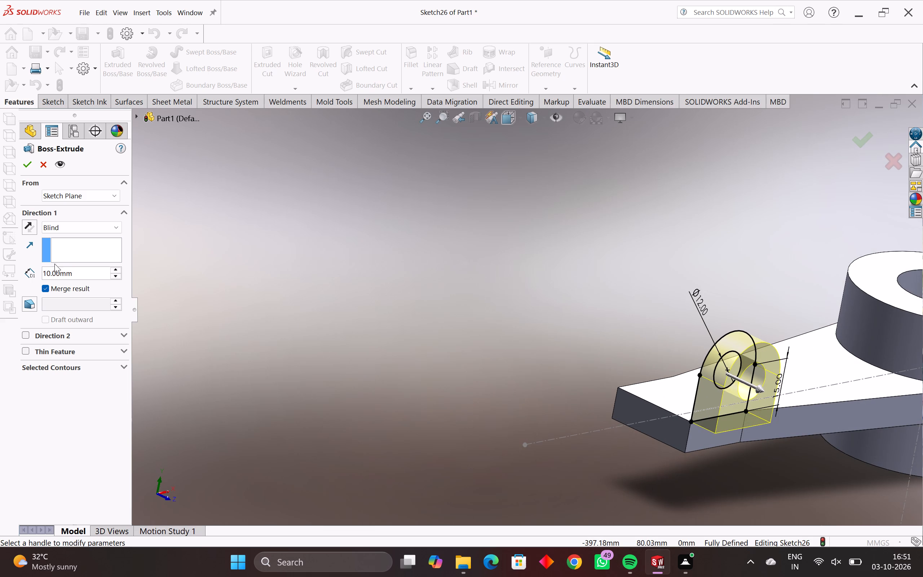
{"action": "left_click", "coordinate": [29, 232]}
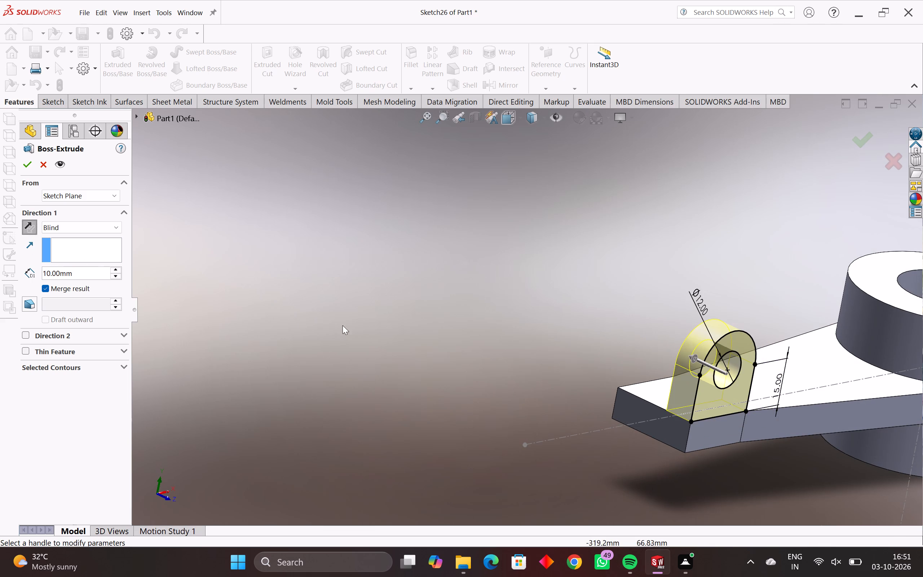
{"action": "double_click", "coordinate": [78, 276]}
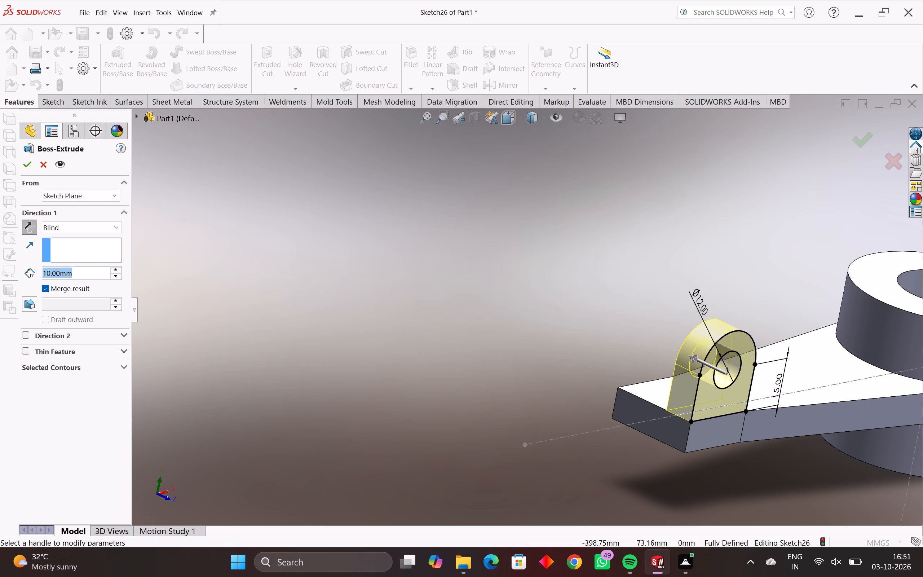
{"action": "key", "text": "9"}
{"action": "key", "text": "Return"}
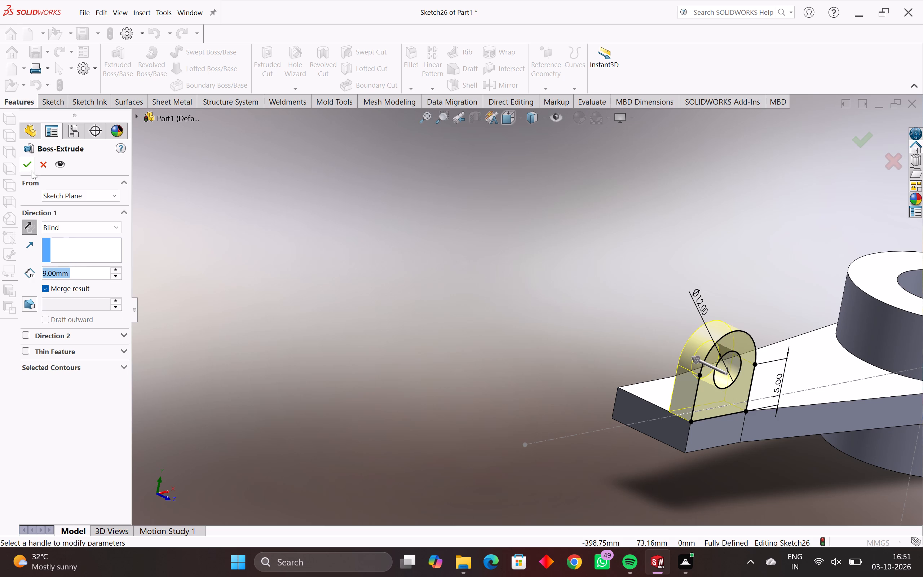
{"action": "left_click", "coordinate": [26, 164]}
Start a sketch on the end block's opposite side face and convert that face's rectangular outline into sketch lines.
{"action": "middle_click_drag", "start_coordinate": [543, 395], "coordinate": [440, 378]}
{"action": "middle_click_drag", "start_coordinate": [484, 303], "coordinate": [510, 399]}
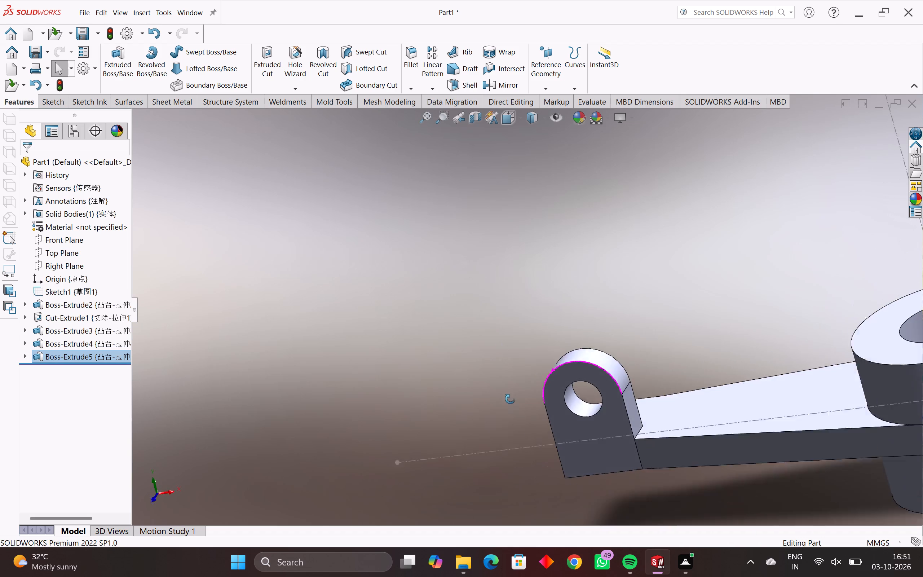
{"action": "middle_click_drag", "start_coordinate": [510, 399], "coordinate": [523, 500]}
{"action": "middle_click_drag", "start_coordinate": [525, 354], "coordinate": [527, 512]}
{"action": "middle_click_drag", "start_coordinate": [541, 374], "coordinate": [537, 469]}
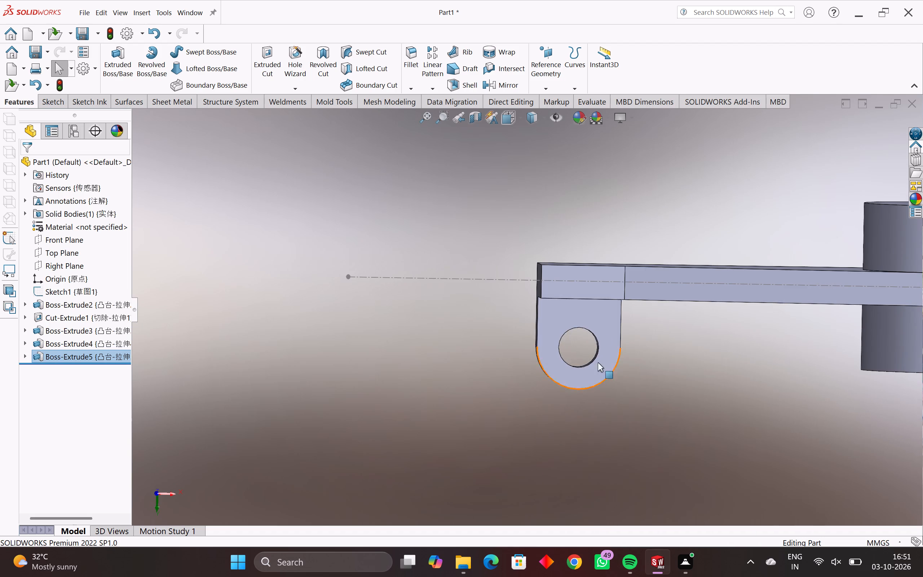
{"action": "left_click", "coordinate": [582, 292]}
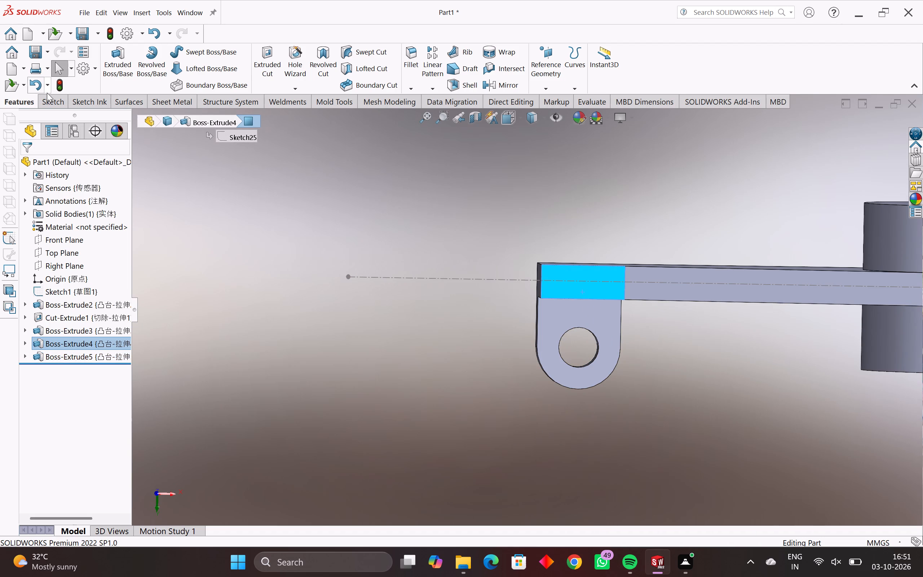
{"action": "left_click", "coordinate": [50, 100]}
{"action": "left_click", "coordinate": [116, 58]}
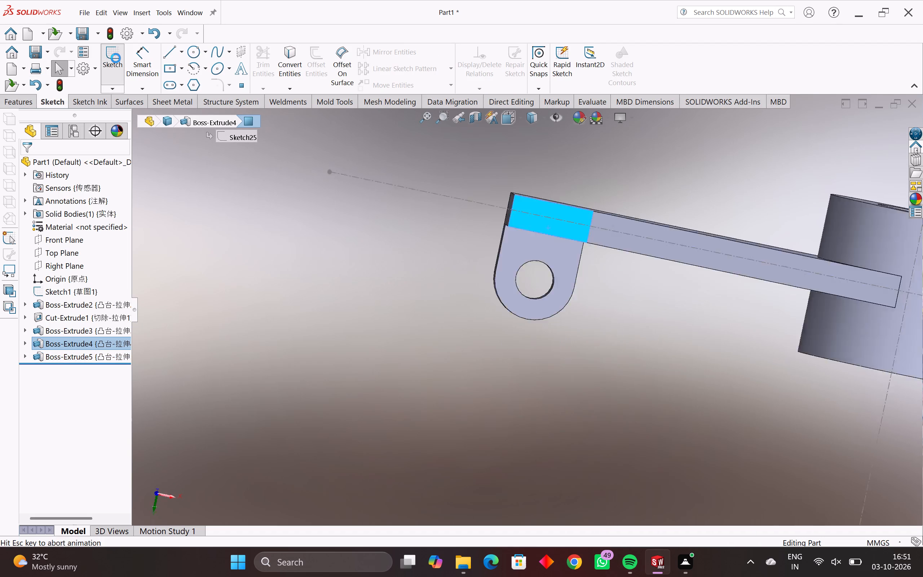
{"action": "scroll", "coordinate": [669, 291], "scroll_direction": "up", "scroll_amount": 5}
{"action": "scroll", "coordinate": [639, 347], "scroll_direction": "up", "scroll_amount": 2}
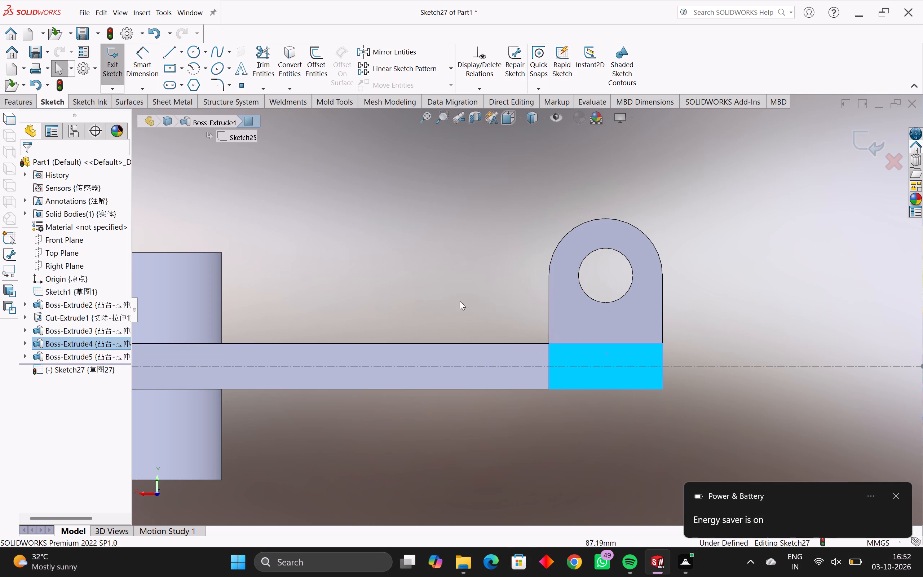
{"action": "left_click", "coordinate": [294, 66]}
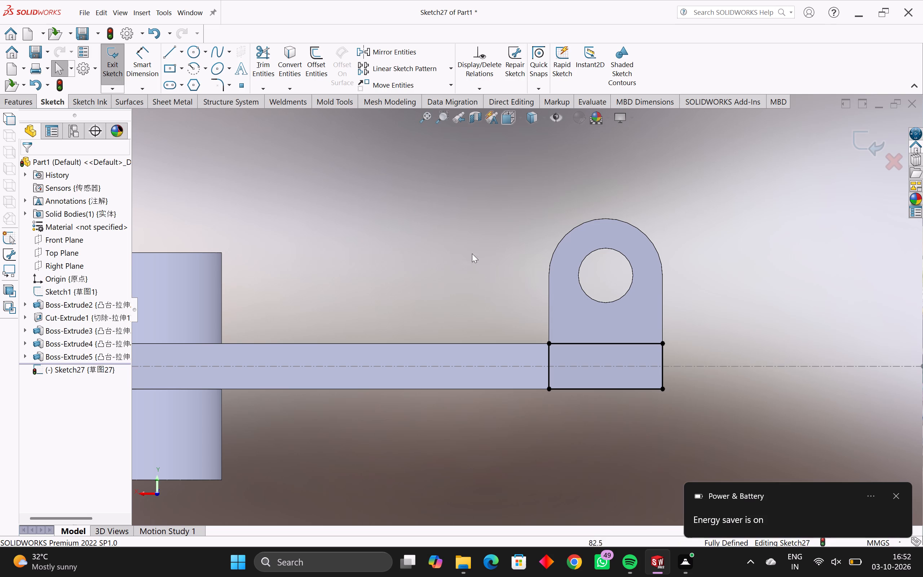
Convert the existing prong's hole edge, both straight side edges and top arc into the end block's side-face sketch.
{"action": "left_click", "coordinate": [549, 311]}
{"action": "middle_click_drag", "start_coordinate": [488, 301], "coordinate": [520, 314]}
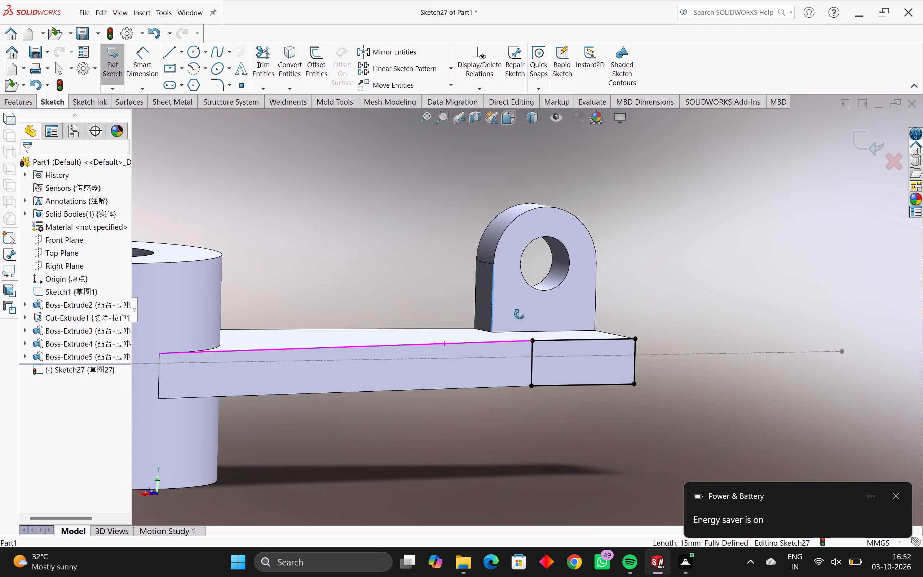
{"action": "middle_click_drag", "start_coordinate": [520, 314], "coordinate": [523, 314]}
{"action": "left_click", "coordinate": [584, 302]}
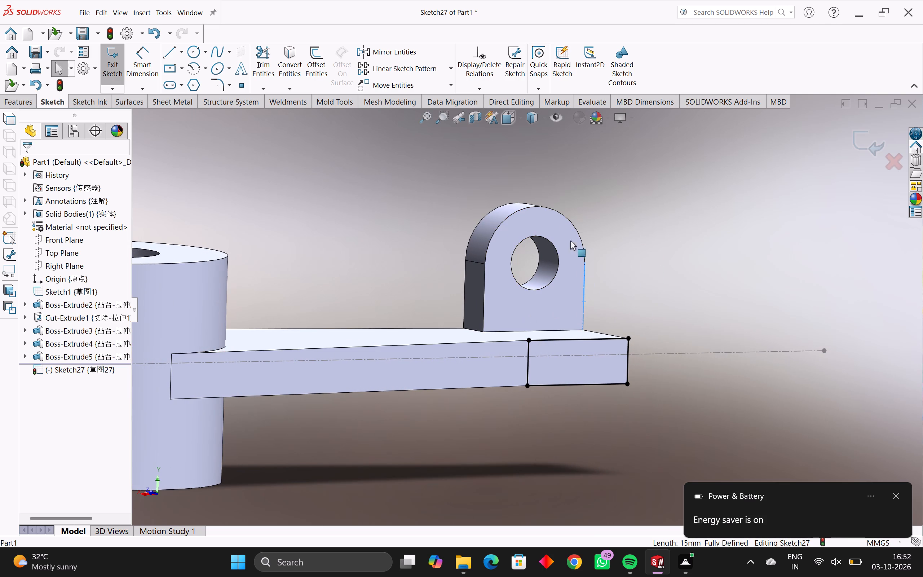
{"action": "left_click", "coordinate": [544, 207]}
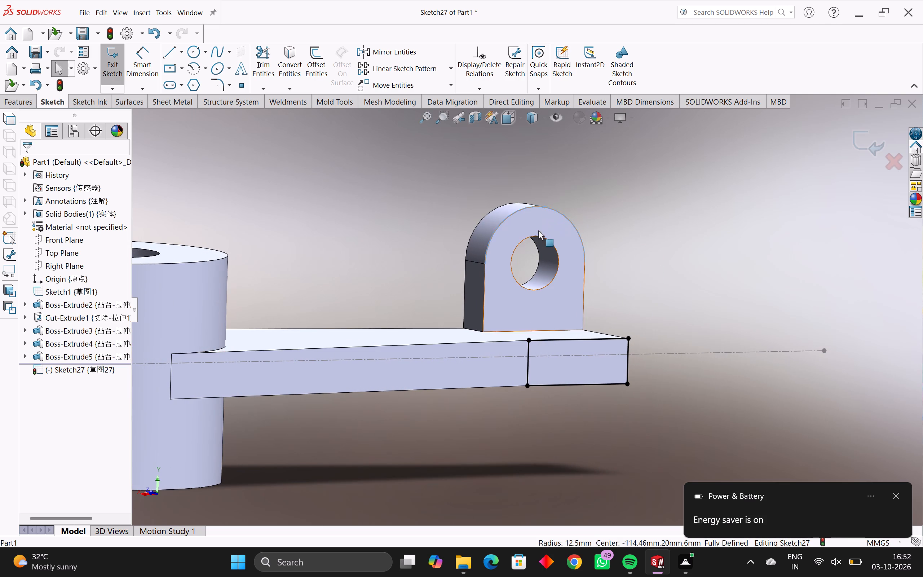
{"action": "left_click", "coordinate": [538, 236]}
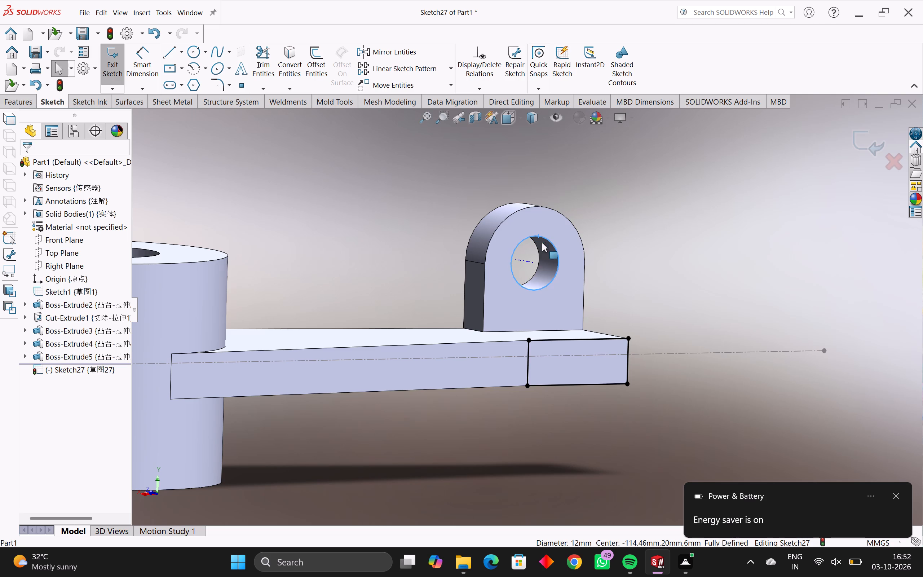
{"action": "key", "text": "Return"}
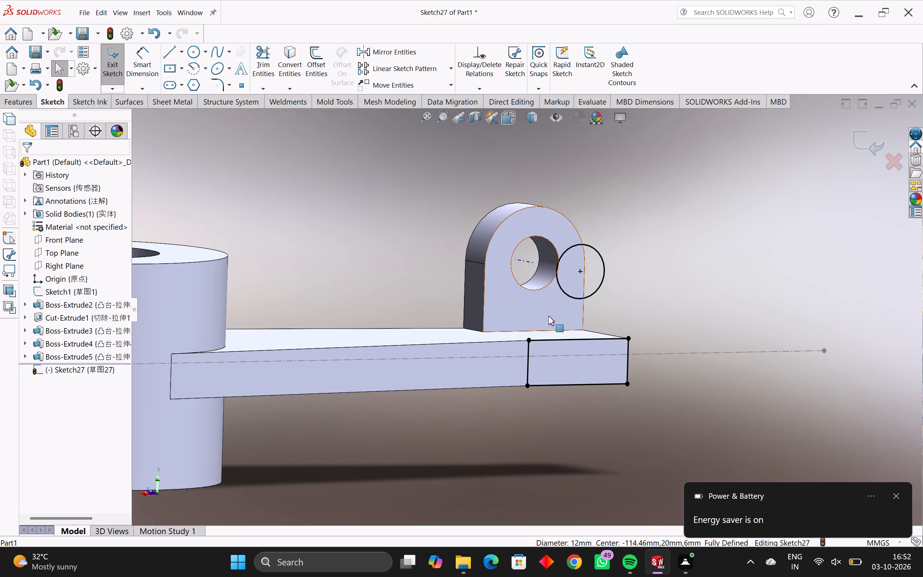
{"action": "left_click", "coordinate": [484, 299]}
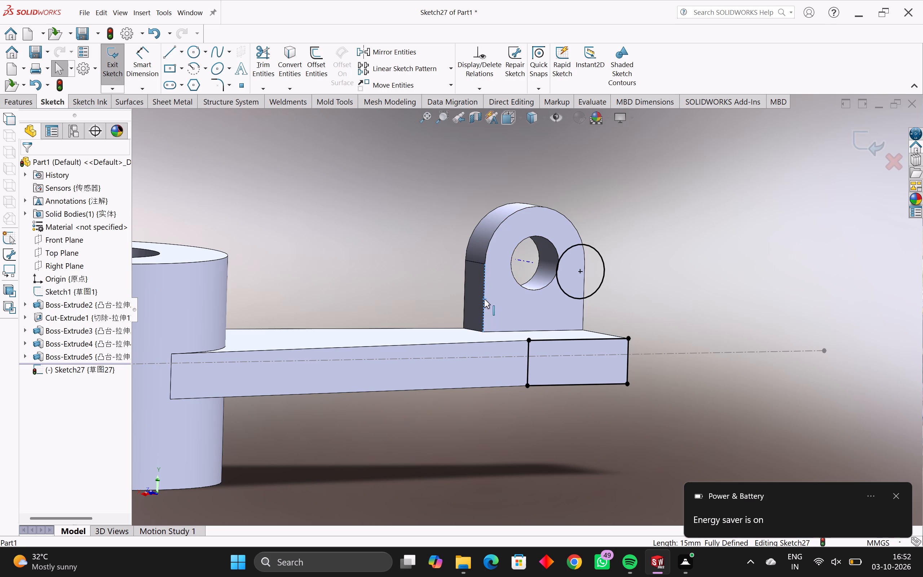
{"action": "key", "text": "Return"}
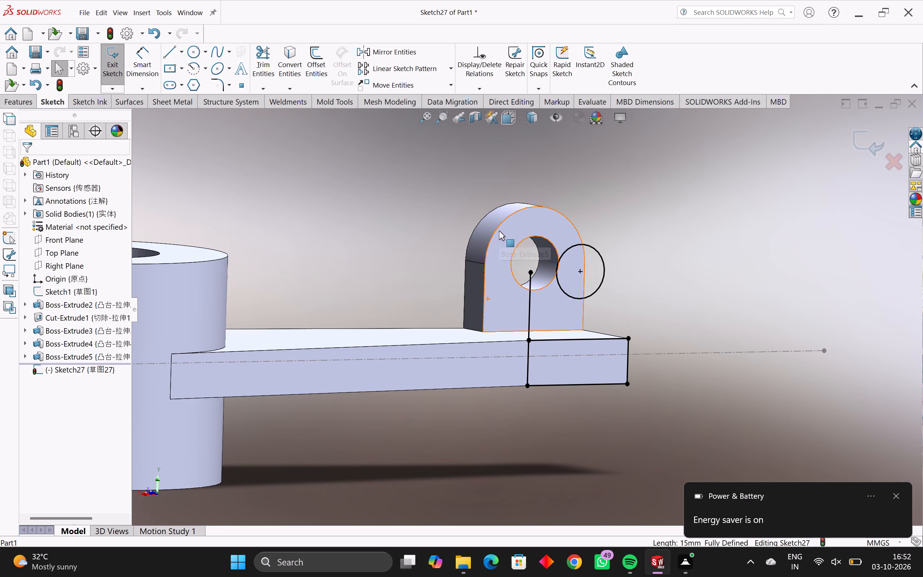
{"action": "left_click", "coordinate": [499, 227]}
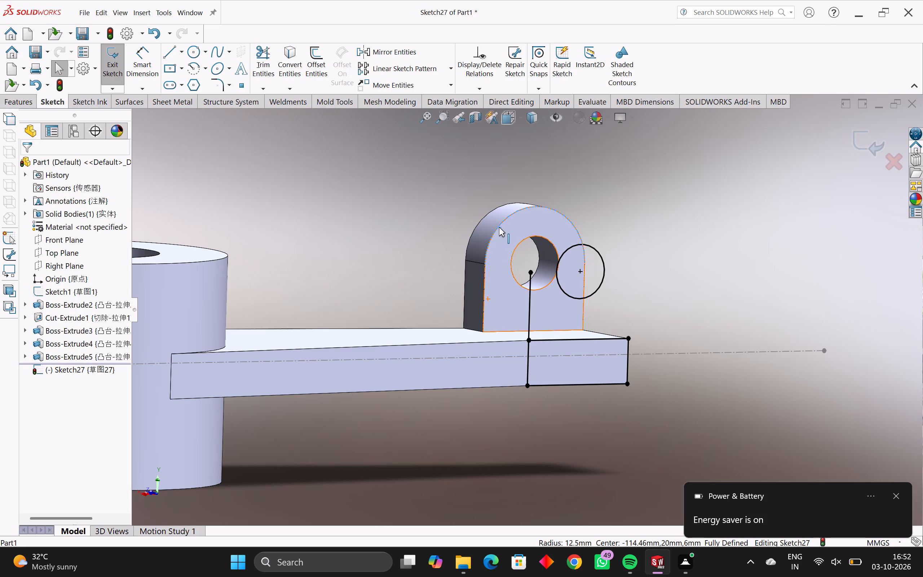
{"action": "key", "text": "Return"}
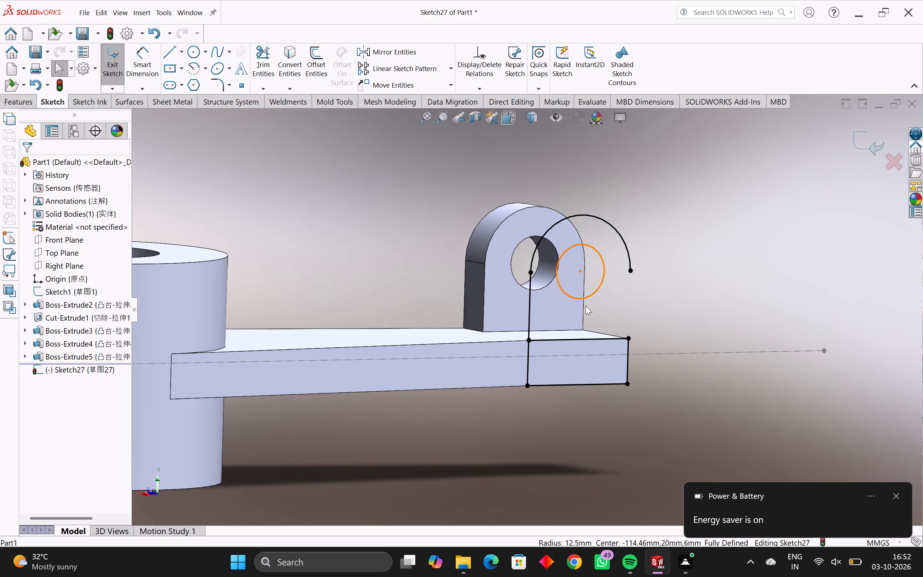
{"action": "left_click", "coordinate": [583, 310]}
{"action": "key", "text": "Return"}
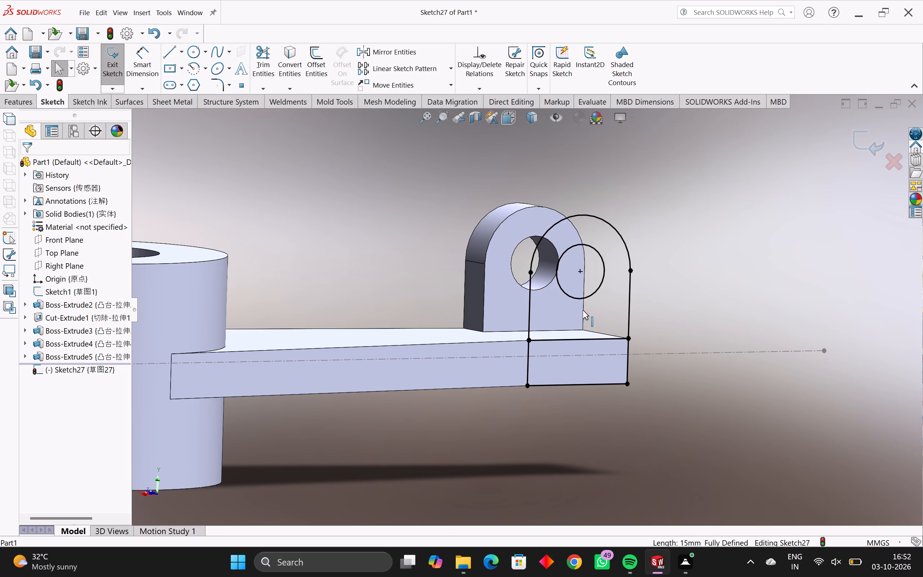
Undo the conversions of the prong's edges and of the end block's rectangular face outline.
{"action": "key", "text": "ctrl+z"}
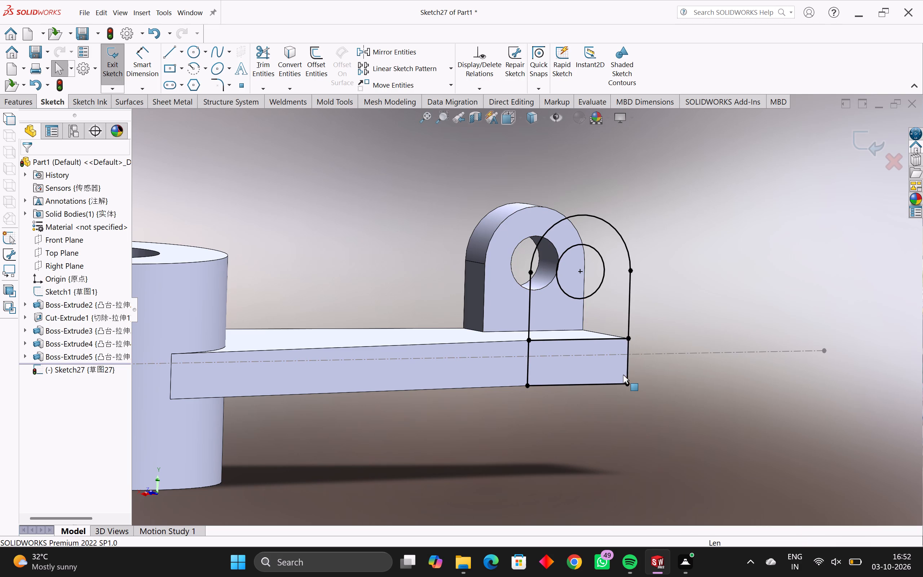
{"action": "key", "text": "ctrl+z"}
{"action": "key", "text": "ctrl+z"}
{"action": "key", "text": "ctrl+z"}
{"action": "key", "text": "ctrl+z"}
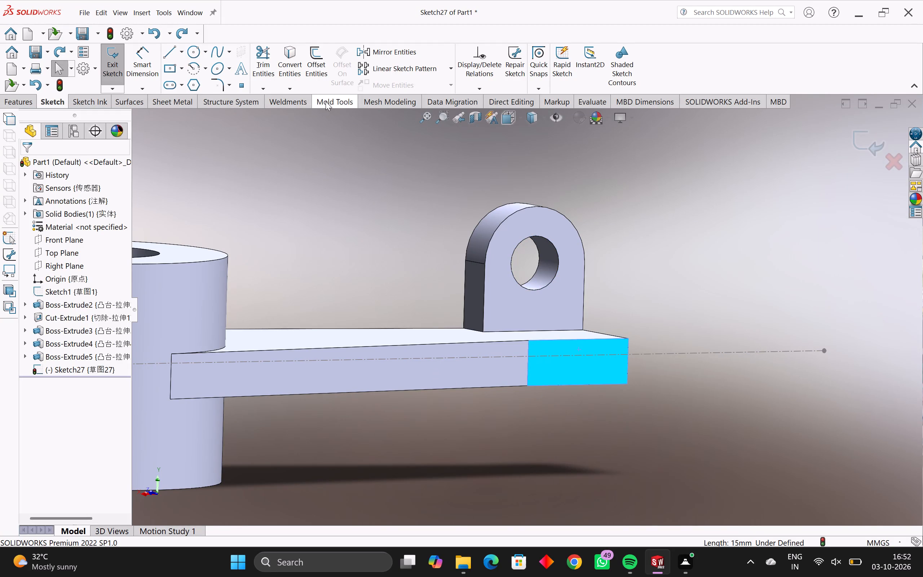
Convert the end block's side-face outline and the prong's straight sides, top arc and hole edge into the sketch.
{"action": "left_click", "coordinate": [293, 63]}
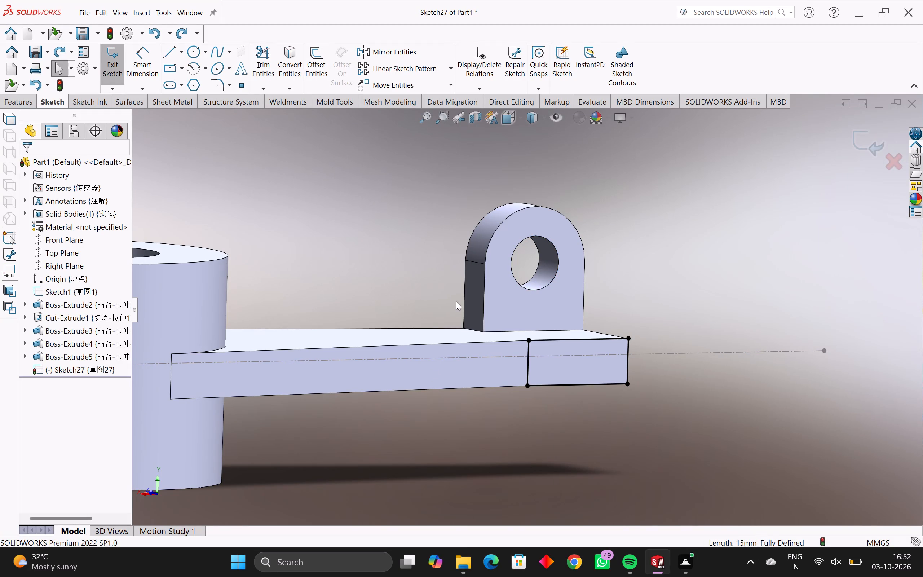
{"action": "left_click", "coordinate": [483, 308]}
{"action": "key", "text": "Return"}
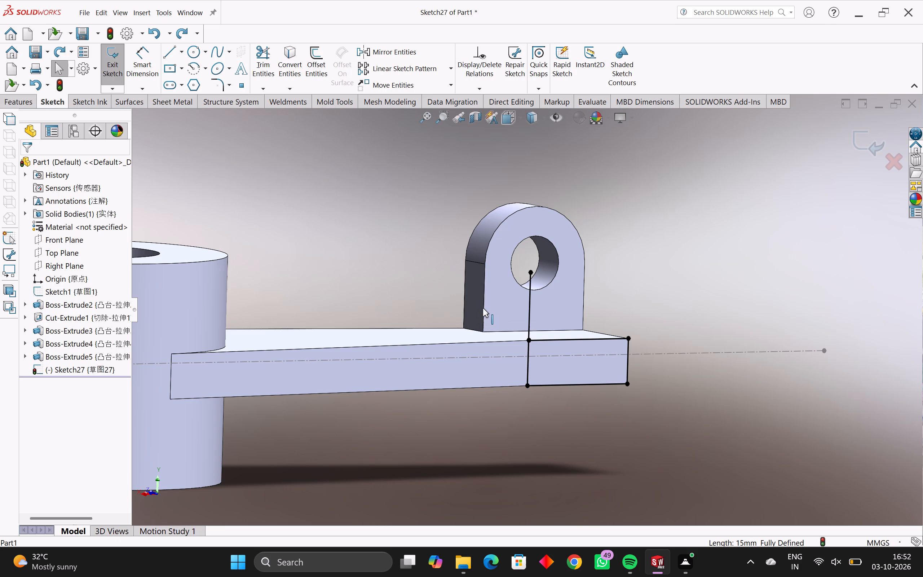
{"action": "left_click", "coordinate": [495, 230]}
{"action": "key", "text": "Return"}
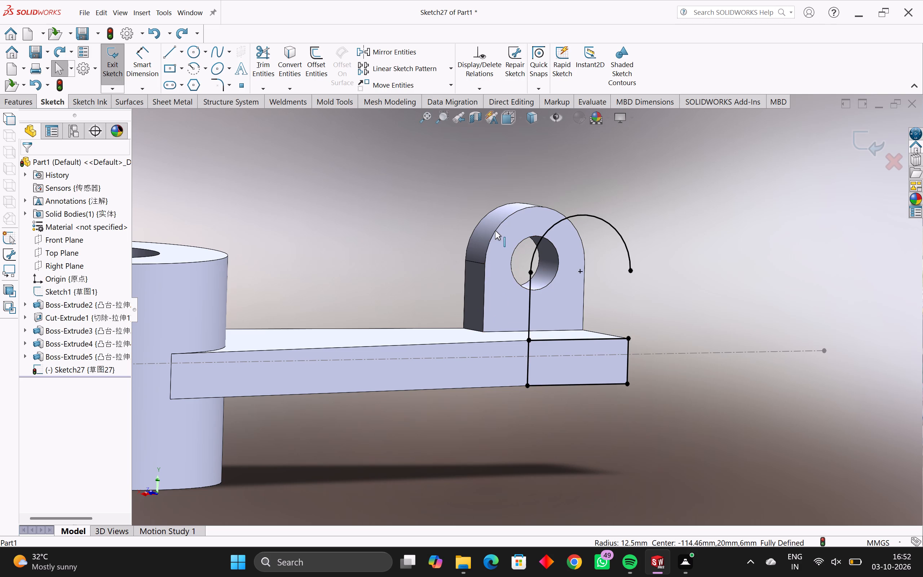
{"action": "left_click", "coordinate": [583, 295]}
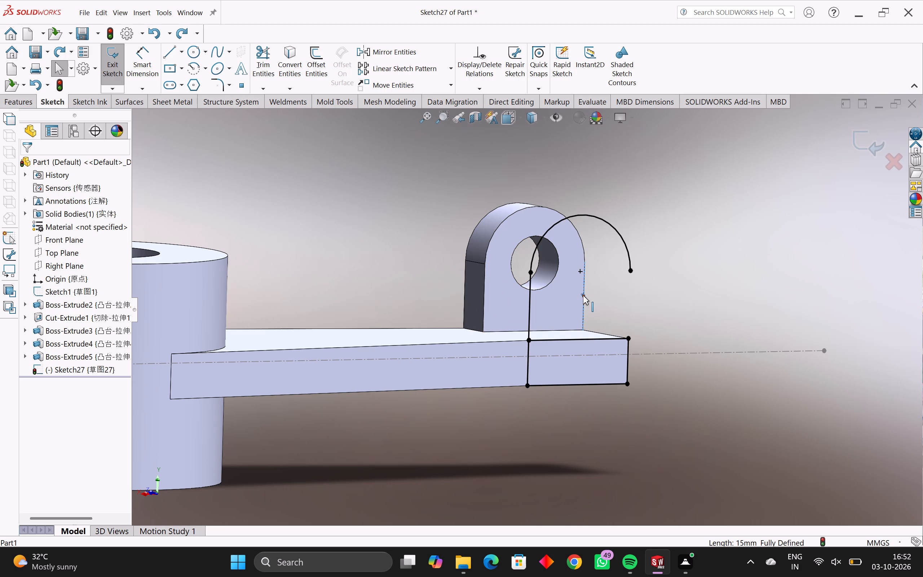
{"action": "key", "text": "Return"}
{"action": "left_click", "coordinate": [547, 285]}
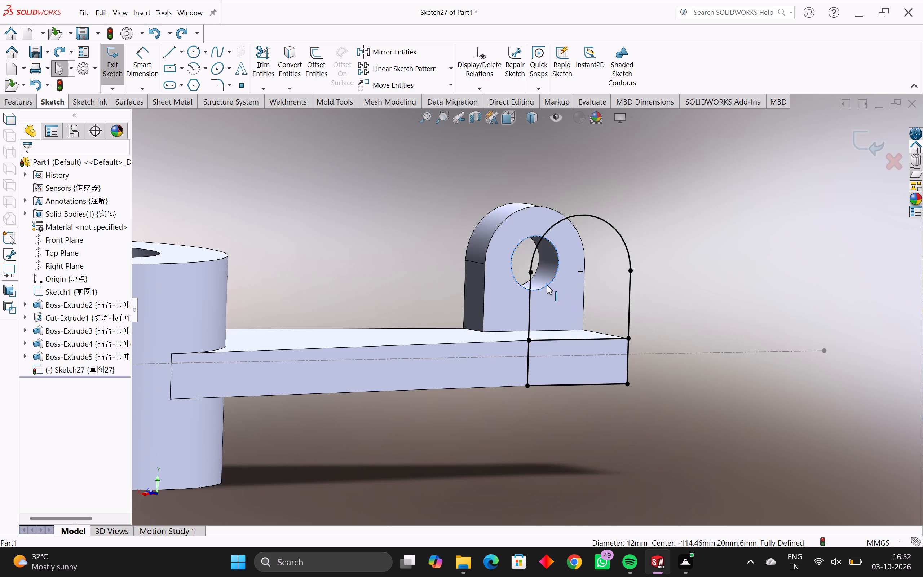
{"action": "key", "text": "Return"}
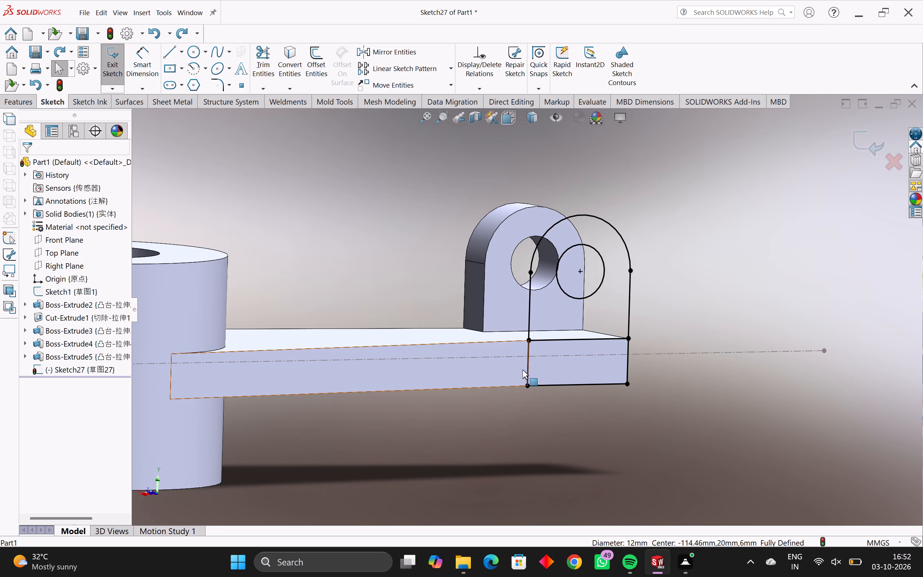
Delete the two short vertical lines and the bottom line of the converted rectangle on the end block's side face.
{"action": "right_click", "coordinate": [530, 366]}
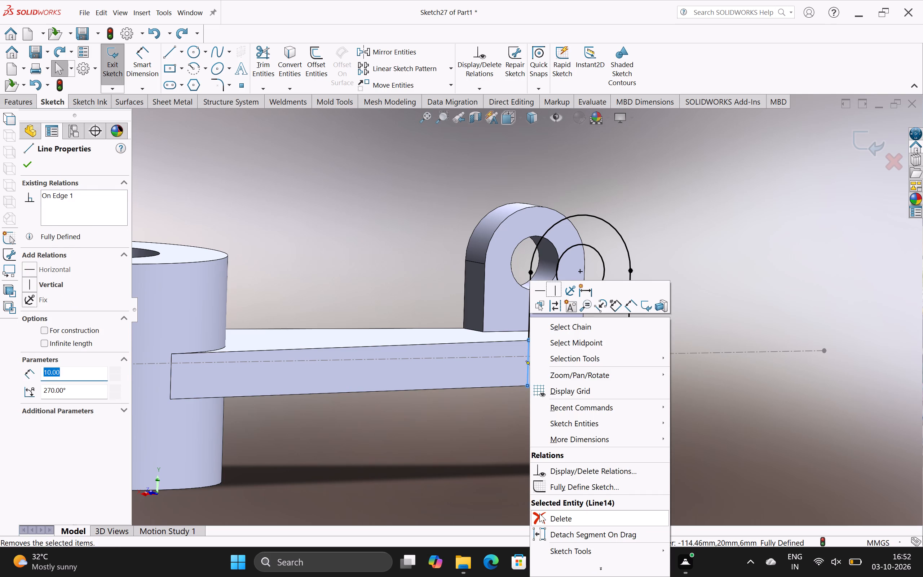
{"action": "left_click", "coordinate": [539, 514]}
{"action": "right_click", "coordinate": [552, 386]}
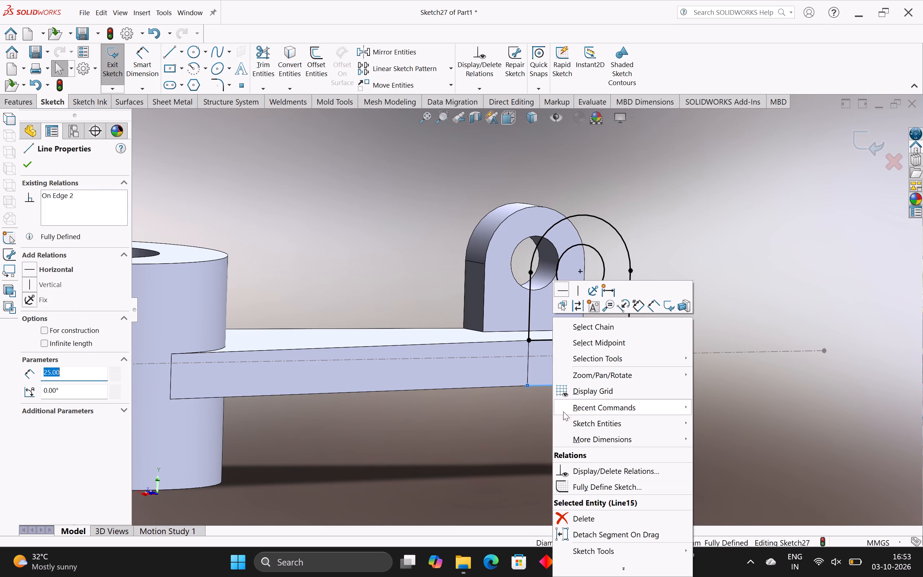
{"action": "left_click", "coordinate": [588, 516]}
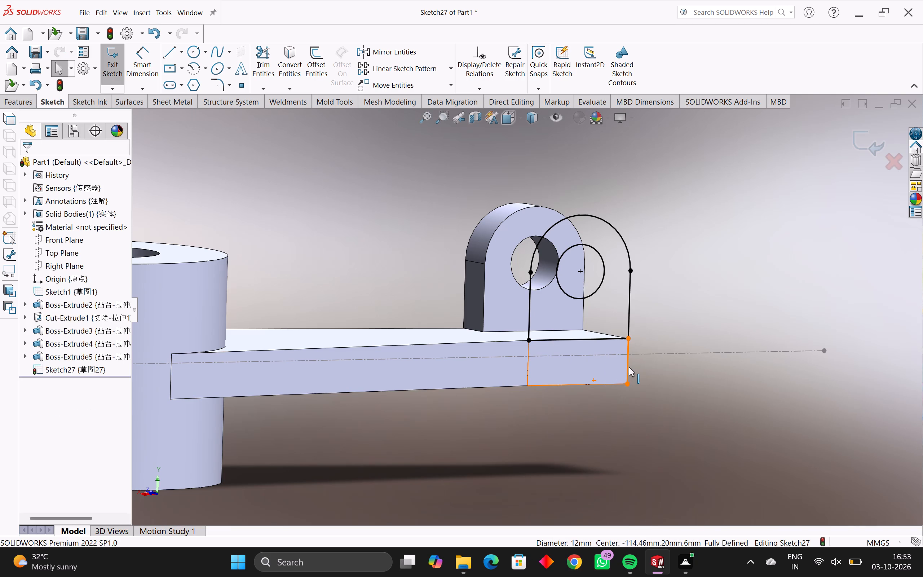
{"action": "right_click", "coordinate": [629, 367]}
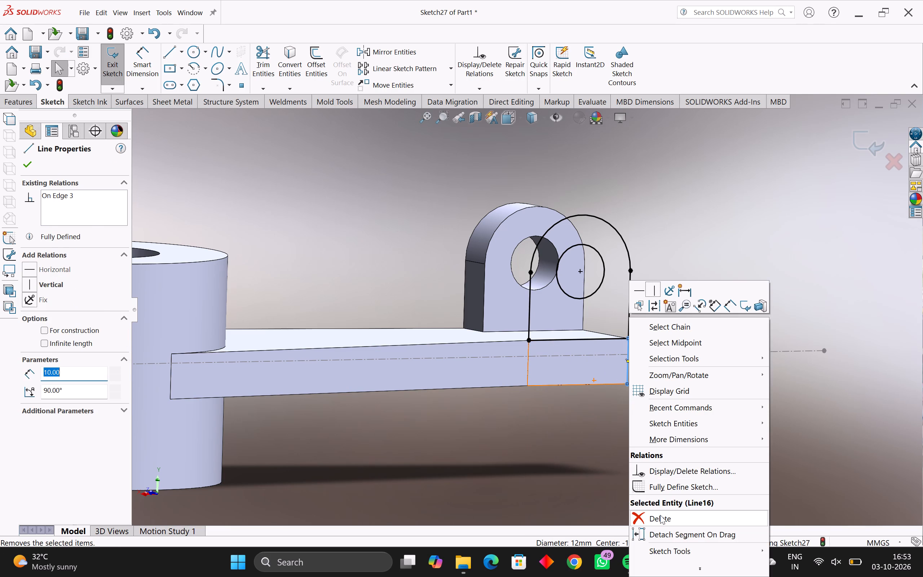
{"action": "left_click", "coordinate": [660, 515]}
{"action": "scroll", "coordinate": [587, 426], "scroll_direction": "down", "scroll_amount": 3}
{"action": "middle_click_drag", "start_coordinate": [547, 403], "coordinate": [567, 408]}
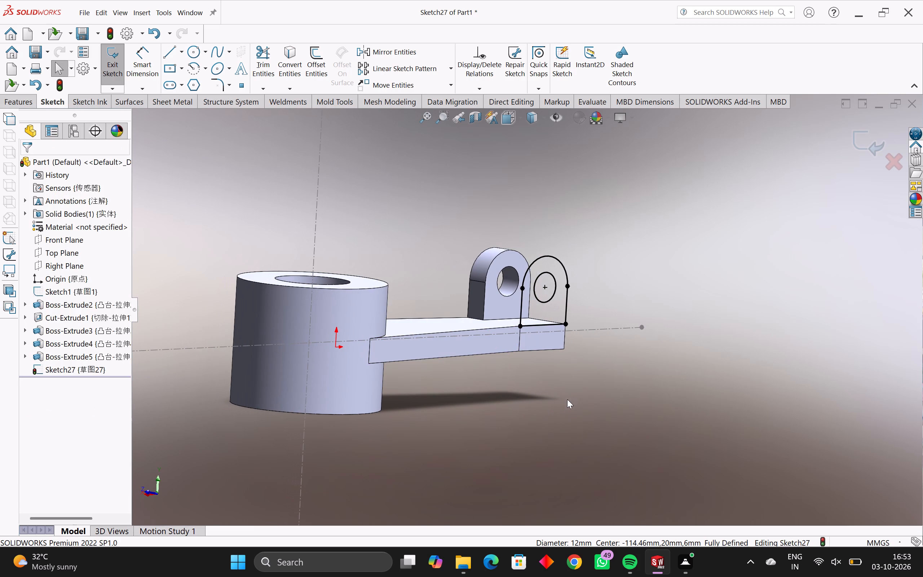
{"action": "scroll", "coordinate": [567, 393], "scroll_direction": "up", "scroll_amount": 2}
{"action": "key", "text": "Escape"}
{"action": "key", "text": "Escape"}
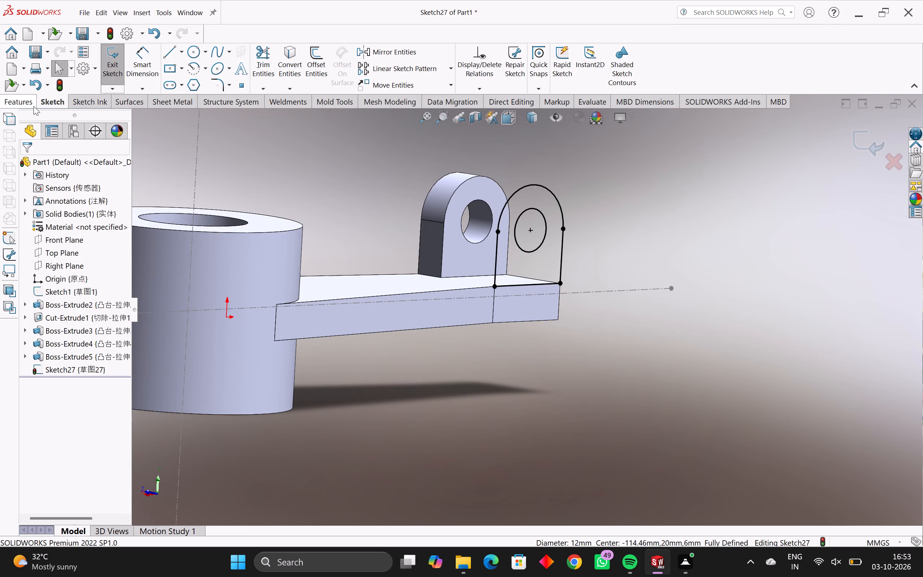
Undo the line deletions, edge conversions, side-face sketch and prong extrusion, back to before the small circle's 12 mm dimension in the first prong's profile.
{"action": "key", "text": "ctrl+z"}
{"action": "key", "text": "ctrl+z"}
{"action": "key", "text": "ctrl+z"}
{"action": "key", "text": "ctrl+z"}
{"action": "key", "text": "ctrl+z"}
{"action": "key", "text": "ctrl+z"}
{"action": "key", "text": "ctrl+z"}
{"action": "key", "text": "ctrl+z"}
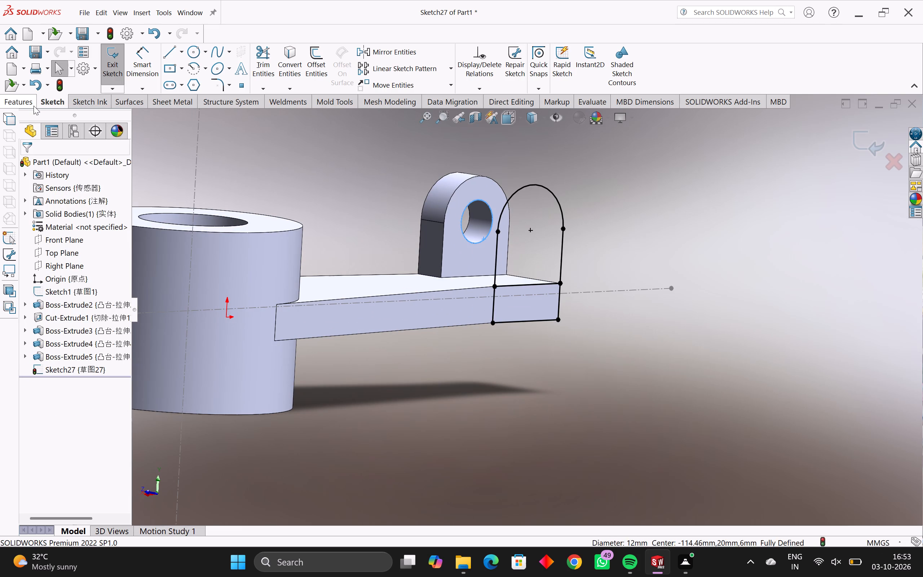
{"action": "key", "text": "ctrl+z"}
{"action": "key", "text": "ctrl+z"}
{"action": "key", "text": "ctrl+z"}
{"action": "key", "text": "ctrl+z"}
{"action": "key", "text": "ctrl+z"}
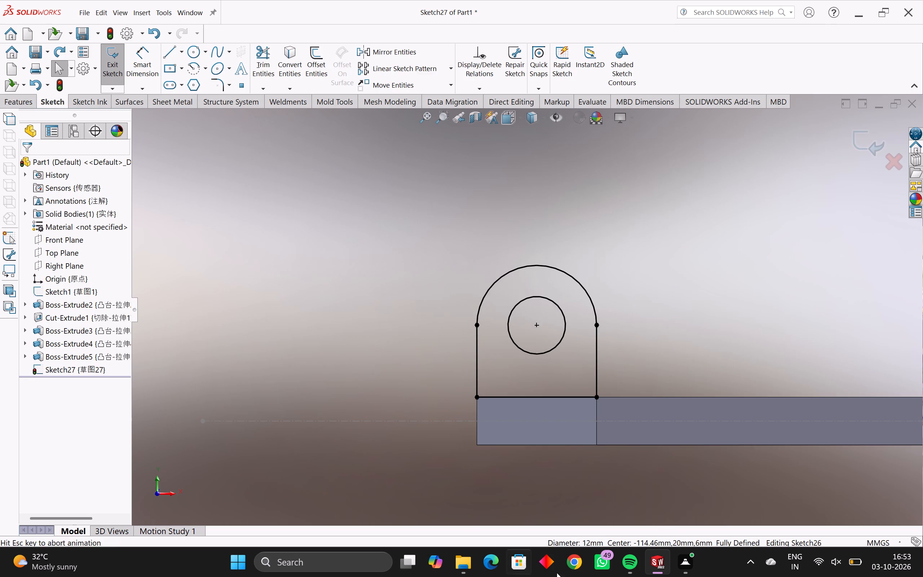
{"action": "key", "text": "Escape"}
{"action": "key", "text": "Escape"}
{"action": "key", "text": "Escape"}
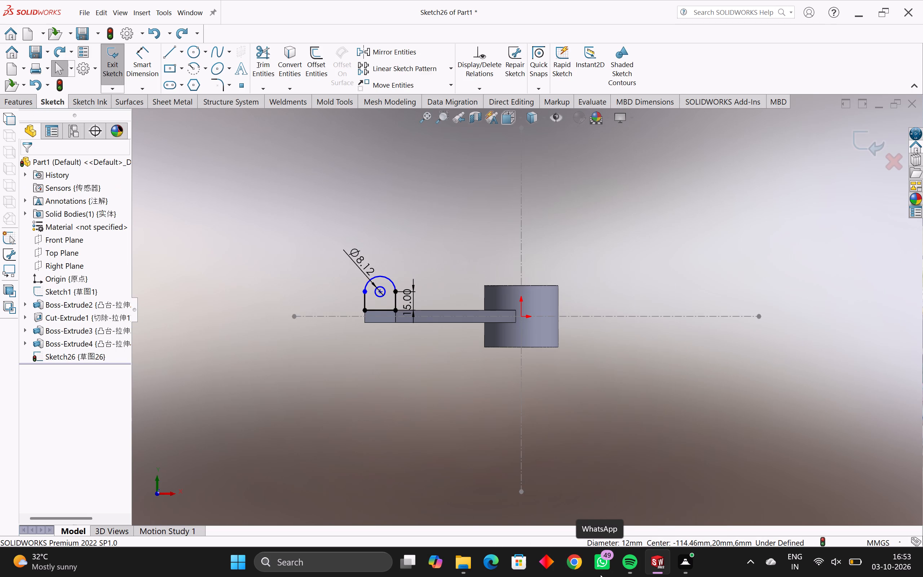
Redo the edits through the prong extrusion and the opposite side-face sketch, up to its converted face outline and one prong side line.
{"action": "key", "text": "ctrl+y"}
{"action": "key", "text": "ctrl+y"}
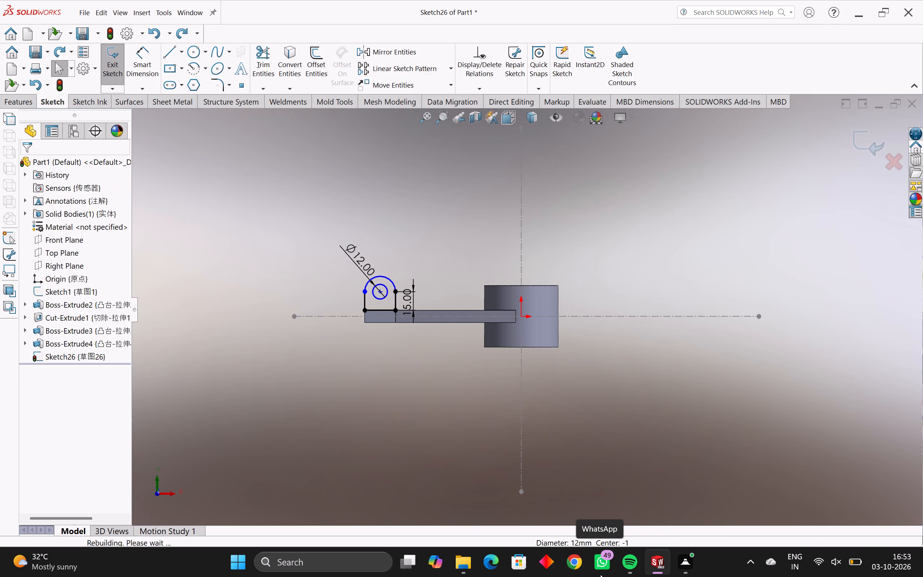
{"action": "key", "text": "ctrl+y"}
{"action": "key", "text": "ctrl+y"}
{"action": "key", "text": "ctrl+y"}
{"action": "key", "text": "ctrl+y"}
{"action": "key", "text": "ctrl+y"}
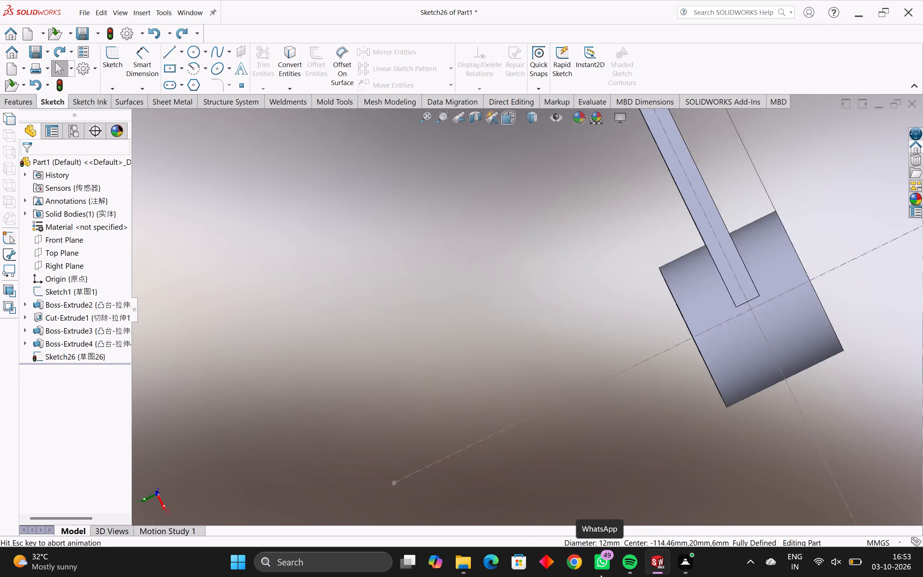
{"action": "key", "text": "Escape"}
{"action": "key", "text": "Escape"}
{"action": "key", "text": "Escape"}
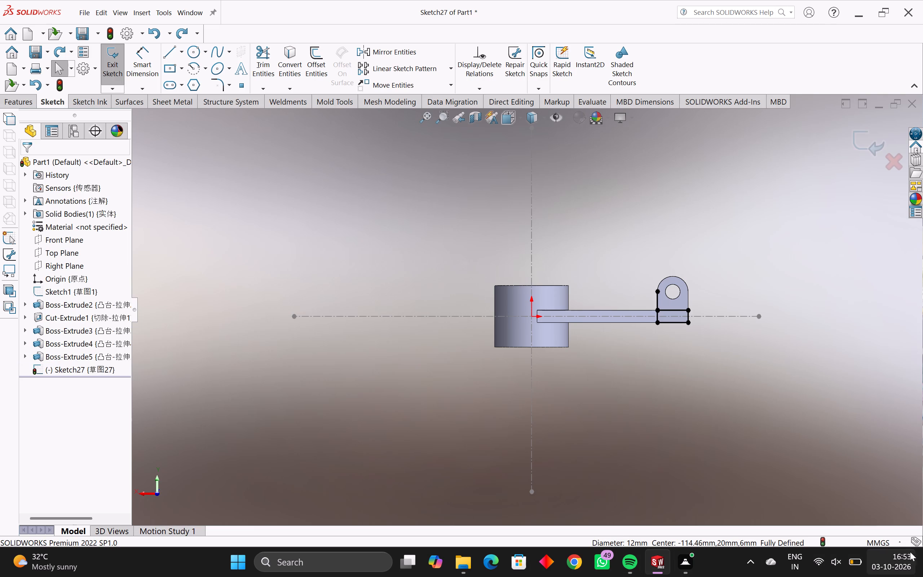
Undo the remaining converted lines in the opposite side-face sketch and exit the empty sketch.
{"action": "scroll", "coordinate": [671, 285], "scroll_direction": "up", "scroll_amount": 3, "text": "ctrl"}
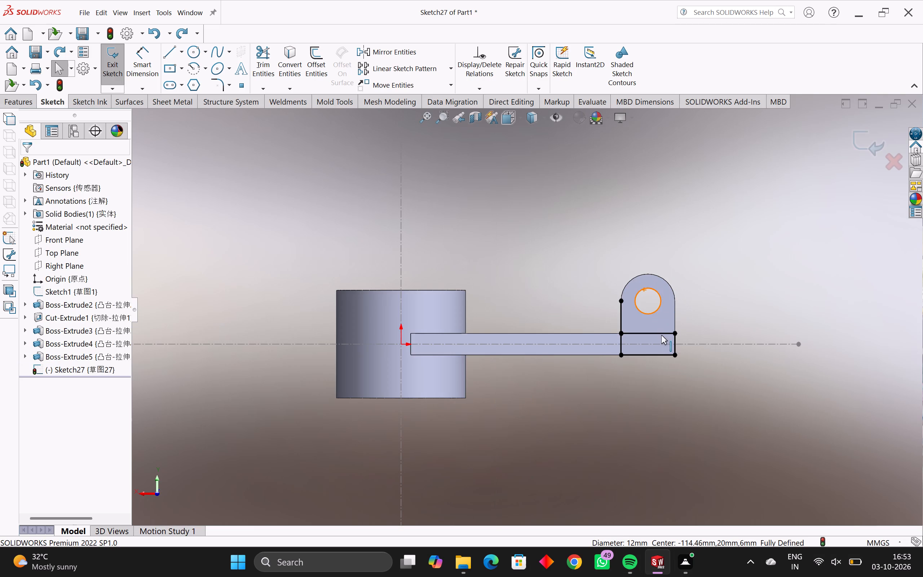
{"action": "key", "text": "ctrl+z"}
{"action": "key", "text": "ctrl+z"}
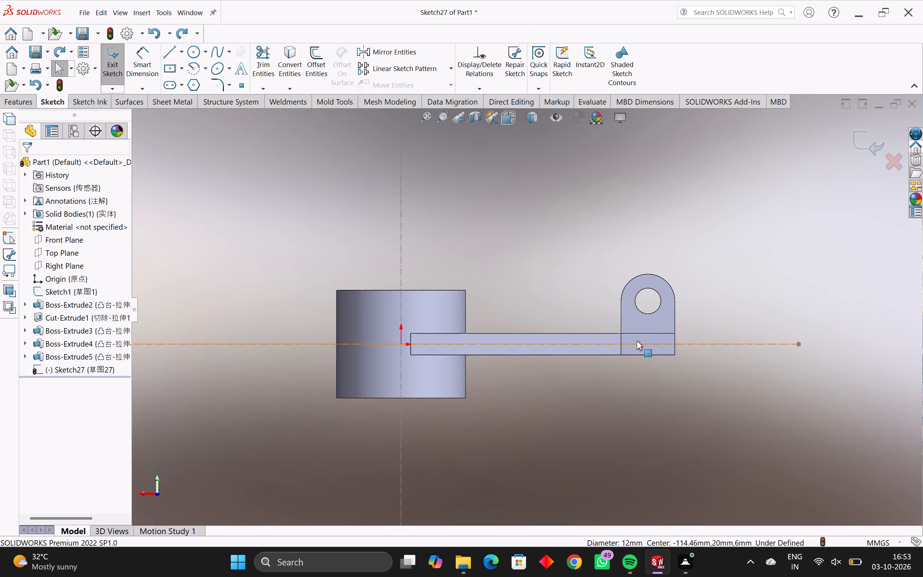
{"action": "scroll", "coordinate": [643, 341], "scroll_direction": "up", "scroll_amount": 3}
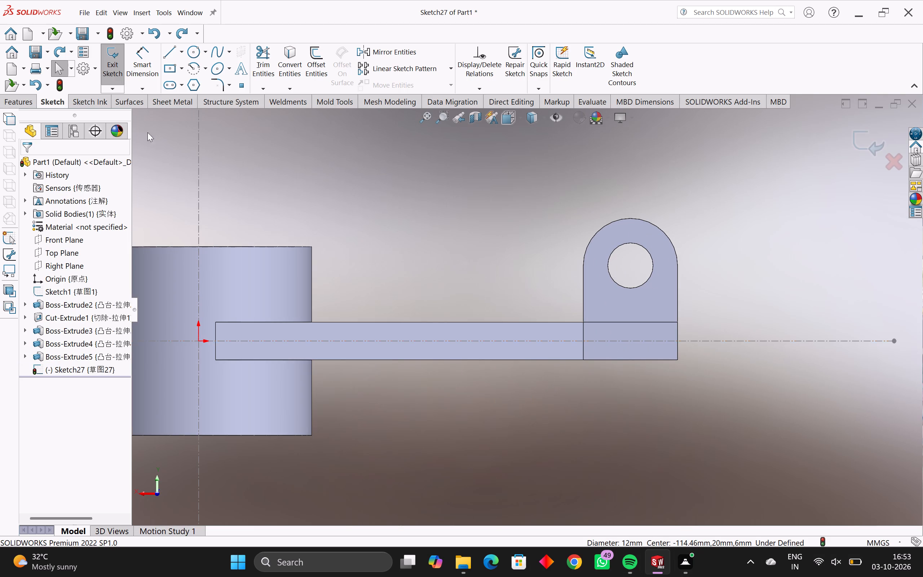
{"action": "left_click", "coordinate": [119, 88]}
{"action": "left_click", "coordinate": [134, 106]}
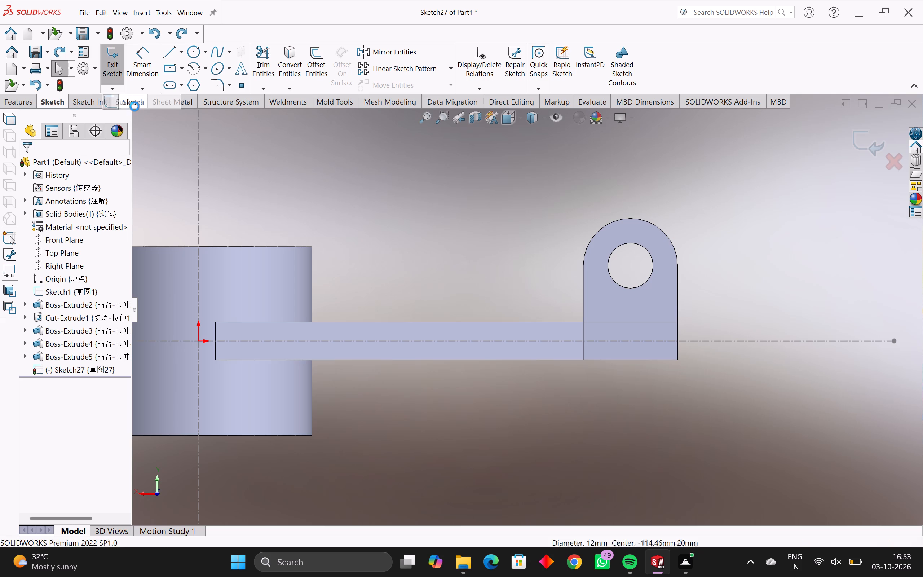
{"action": "scroll", "coordinate": [377, 257], "scroll_direction": "down", "scroll_amount": 3}
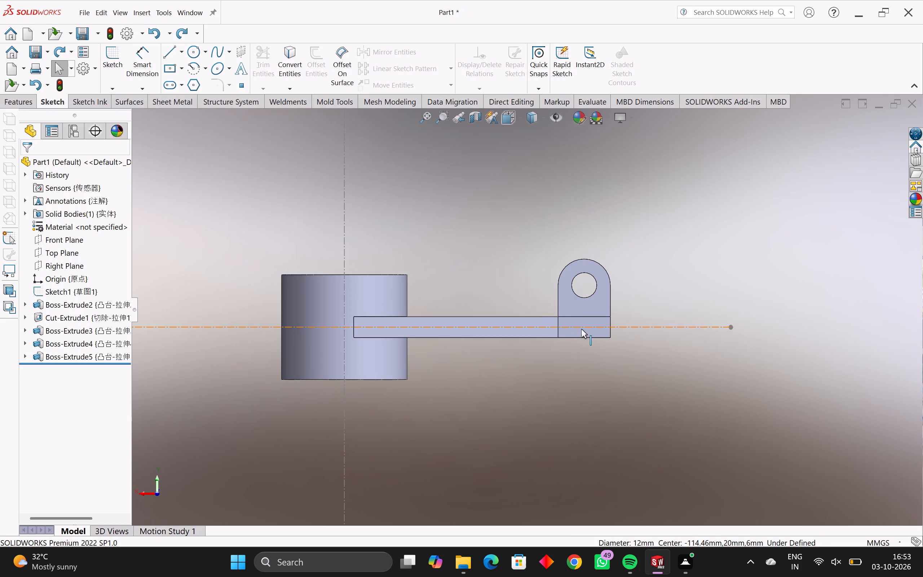
Start a sketch on the end block's side face opposite the existing prong and convert the face's outline into it.
{"action": "left_click", "coordinate": [581, 328]}
{"action": "middle_click_drag", "start_coordinate": [574, 346], "coordinate": [577, 390]}
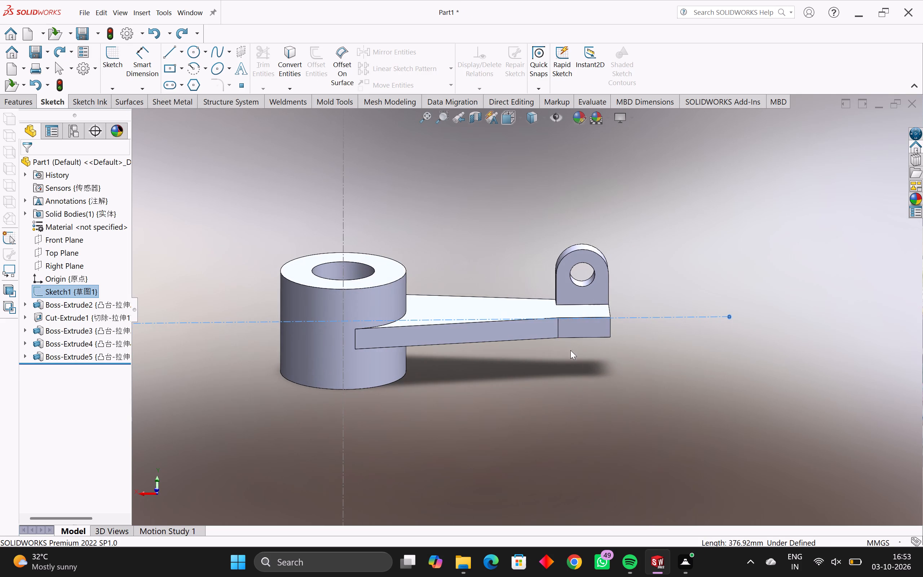
{"action": "left_click", "coordinate": [569, 332]}
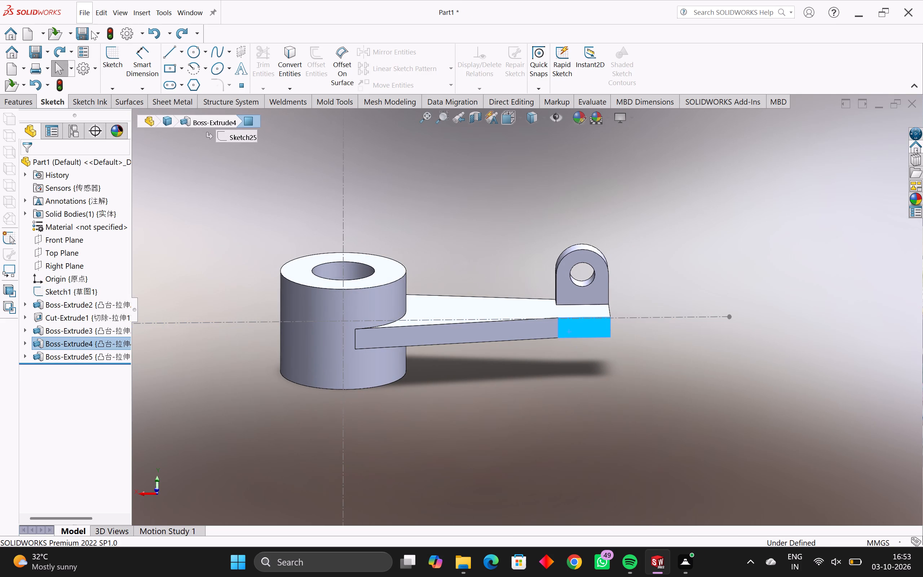
{"action": "left_click", "coordinate": [111, 55]}
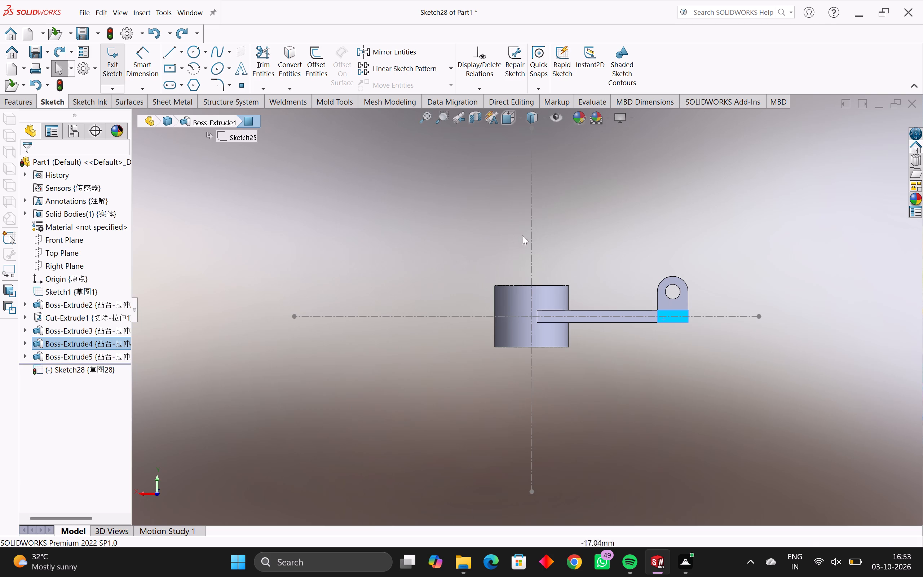
{"action": "scroll", "coordinate": [690, 296], "scroll_direction": "up", "scroll_amount": 3}
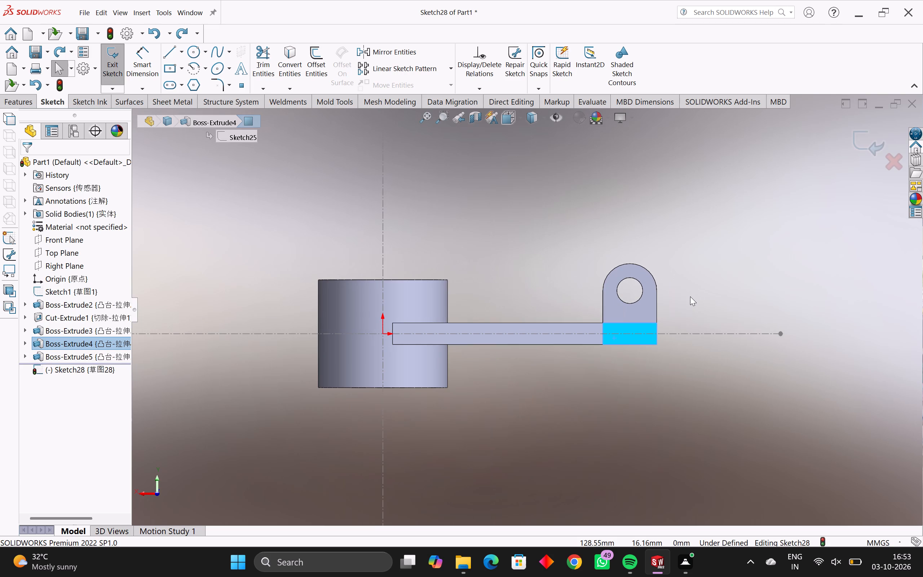
{"action": "left_click", "coordinate": [291, 72]}
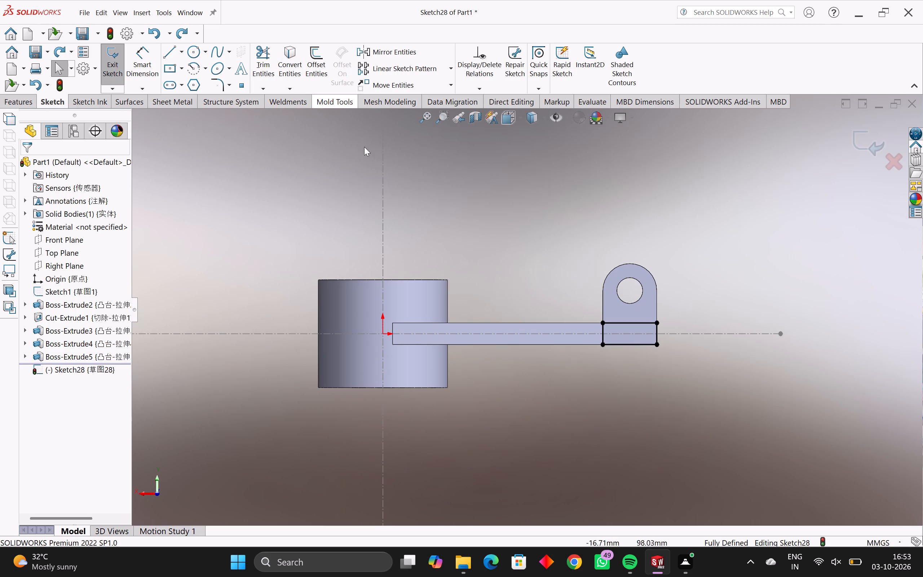
Convert the first prong's two straight side edges, rounded top arc and hole circle into the sketch.
{"action": "scroll", "coordinate": [603, 330], "scroll_direction": "up", "scroll_amount": 3}
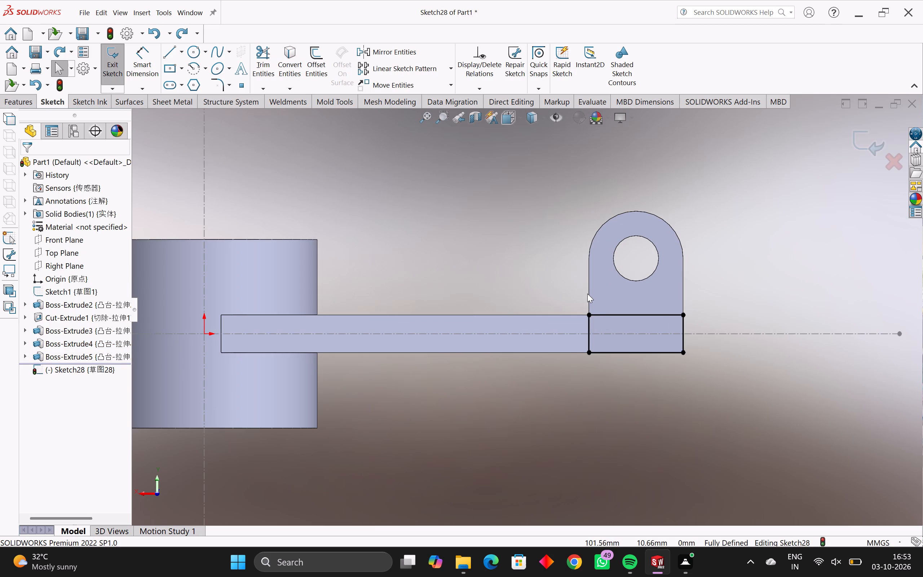
{"action": "left_click", "coordinate": [589, 295]}
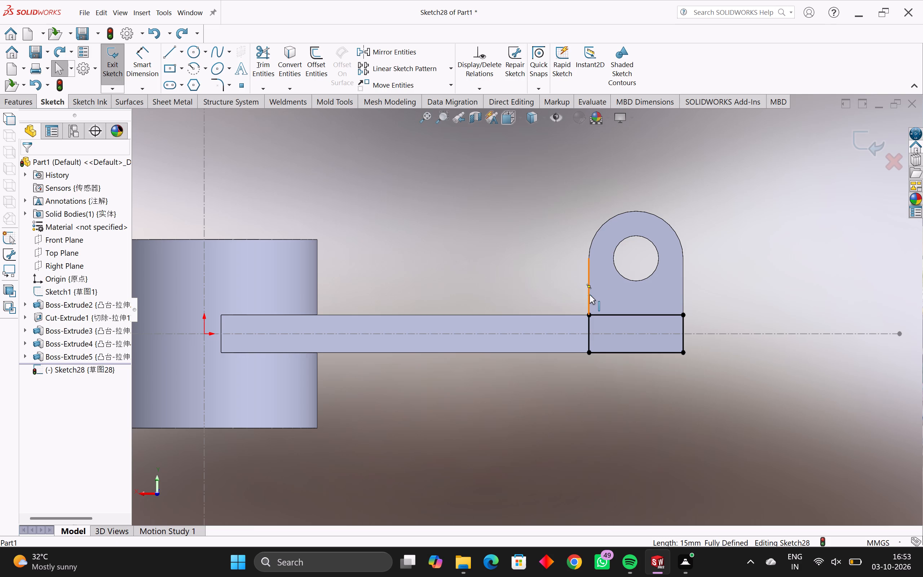
{"action": "key", "text": "Return"}
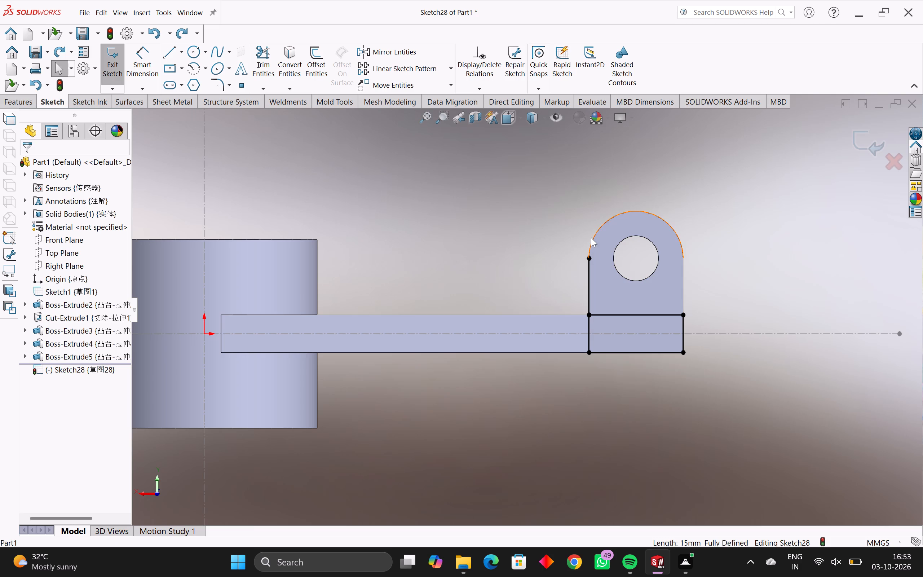
{"action": "left_click", "coordinate": [594, 239]}
{"action": "key", "text": "Return"}
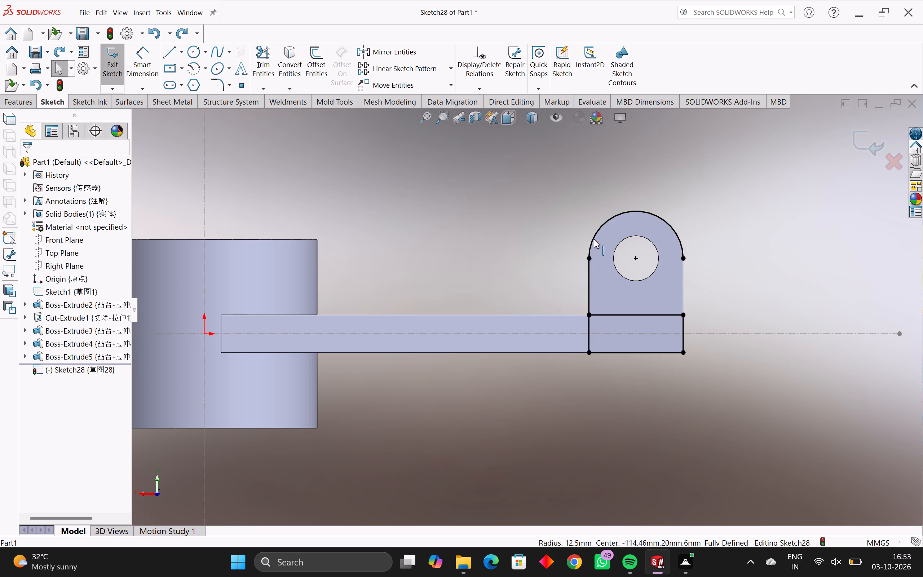
{"action": "left_click", "coordinate": [683, 294]}
{"action": "key", "text": "Return"}
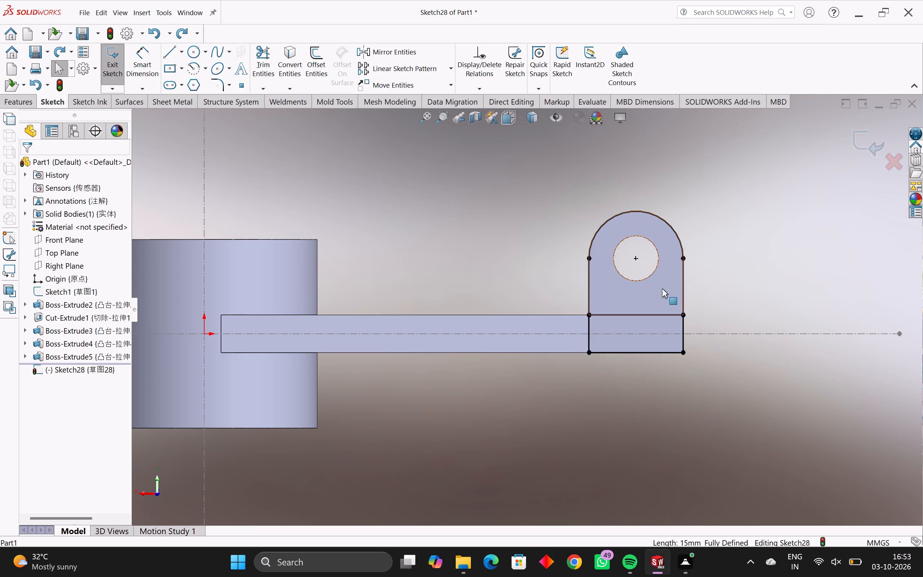
{"action": "left_click", "coordinate": [627, 278]}
{"action": "key", "text": "Return"}
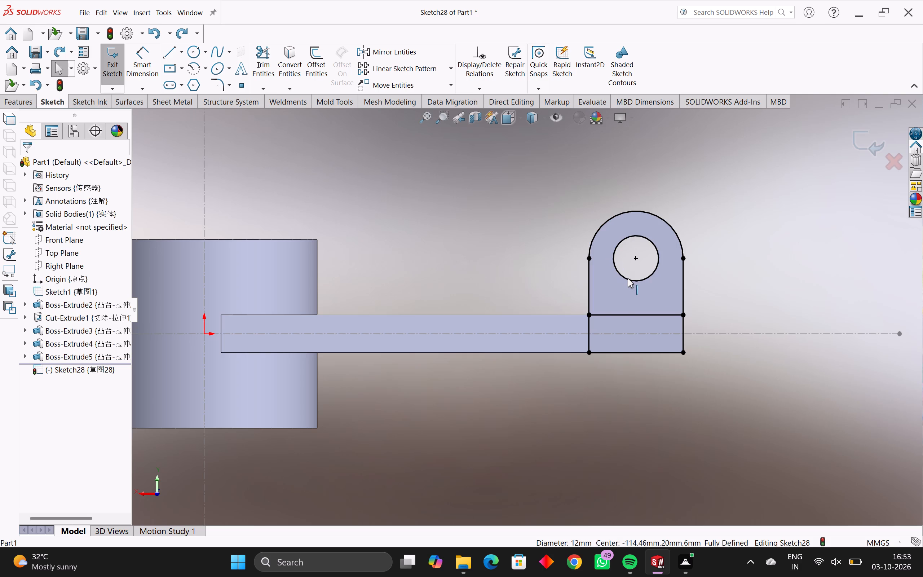
Extrude only the round-topped region around the hole as a 9 mm blind boss, reversed toward the first prong and merged.
{"action": "scroll", "coordinate": [641, 287], "scroll_direction": "down", "scroll_amount": 2}
{"action": "middle_click_drag", "start_coordinate": [461, 237], "coordinate": [476, 250]}
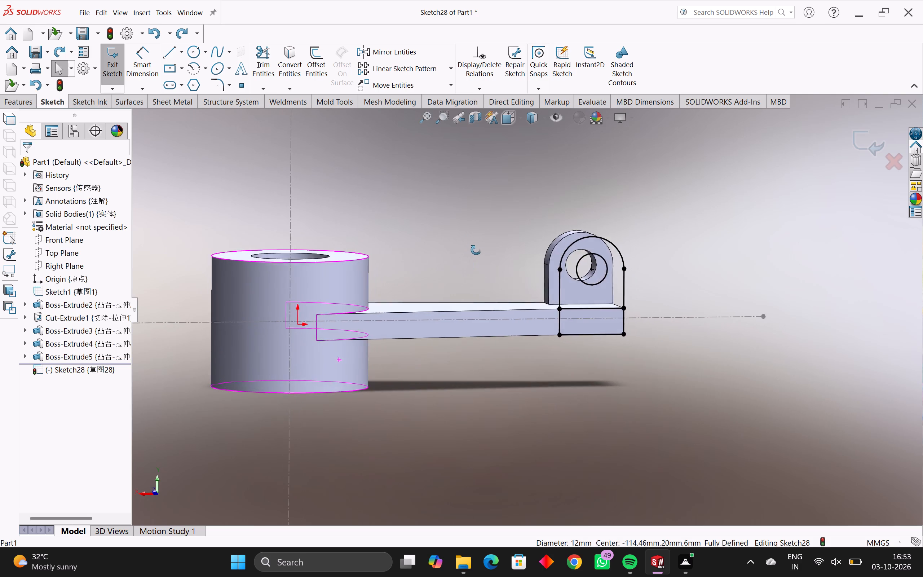
{"action": "middle_click_drag", "start_coordinate": [476, 250], "coordinate": [502, 267]}
{"action": "scroll", "coordinate": [504, 267], "scroll_direction": "up", "scroll_amount": 3}
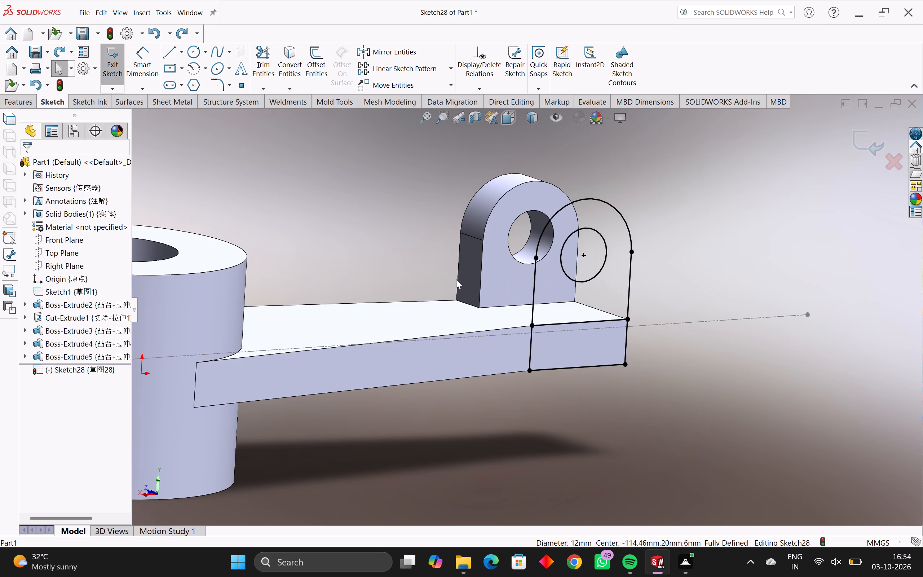
{"action": "scroll", "coordinate": [531, 333], "scroll_direction": "up", "scroll_amount": 1}
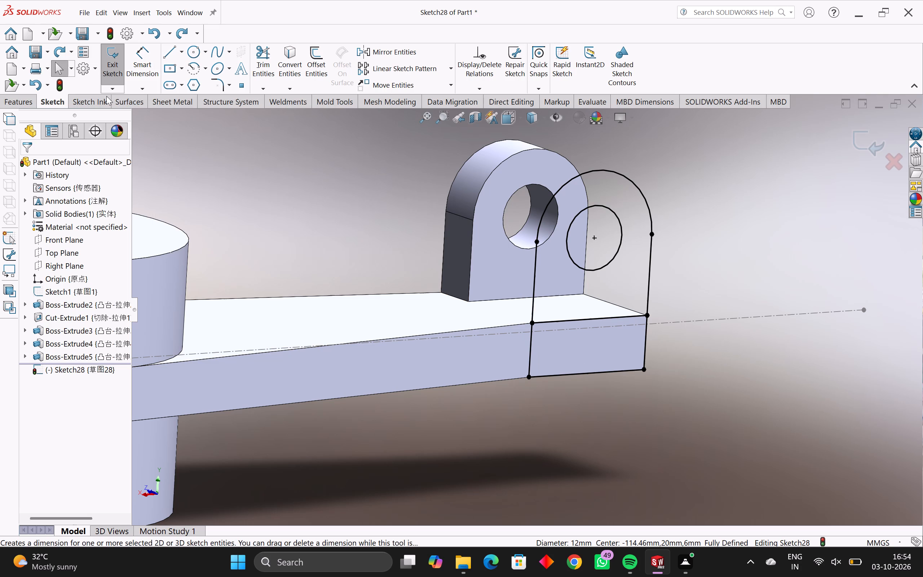
{"action": "left_click", "coordinate": [22, 98]}
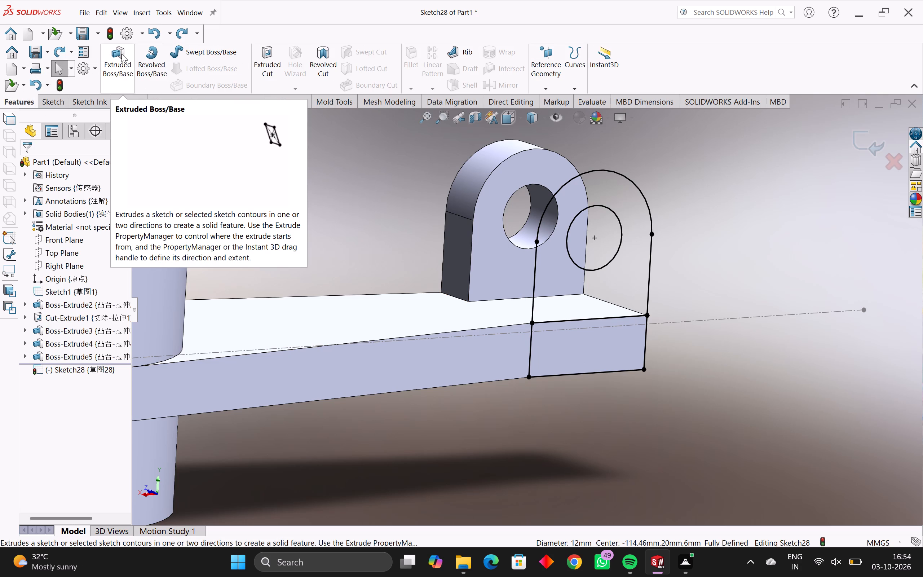
{"action": "left_click", "coordinate": [122, 57]}
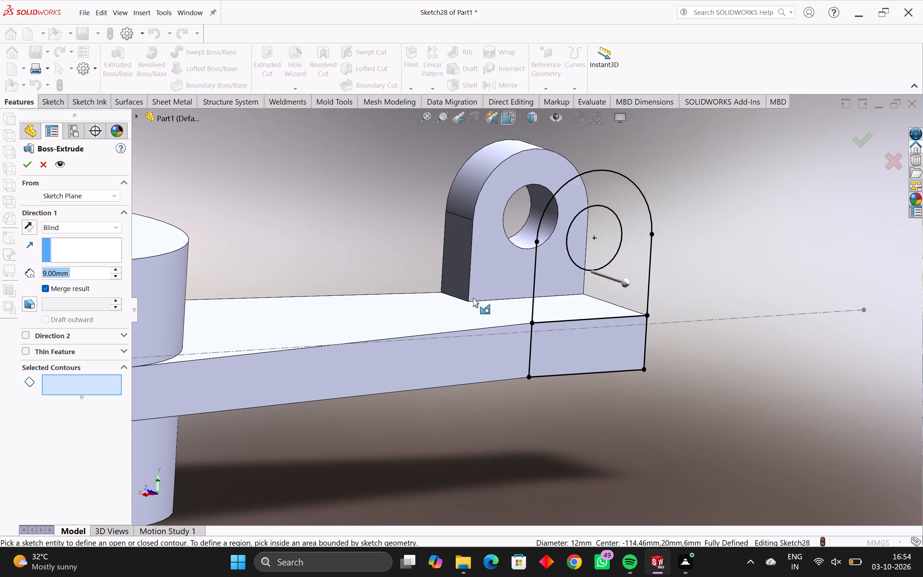
{"action": "left_click", "coordinate": [546, 298]}
{"action": "scroll", "coordinate": [451, 340], "scroll_direction": "down", "scroll_amount": 4}
{"action": "middle_click_drag", "start_coordinate": [459, 355], "coordinate": [459, 356]}
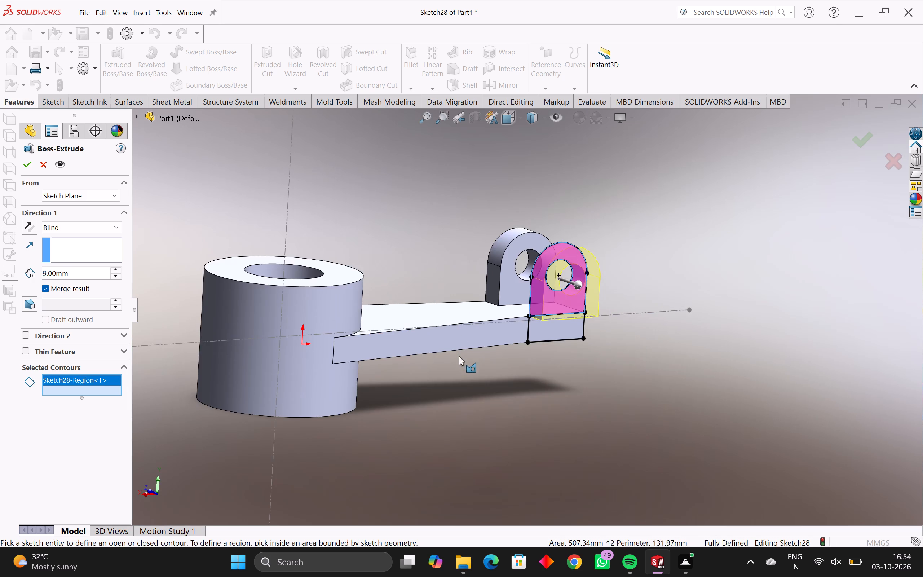
{"action": "middle_click_drag", "start_coordinate": [459, 356], "coordinate": [480, 368]}
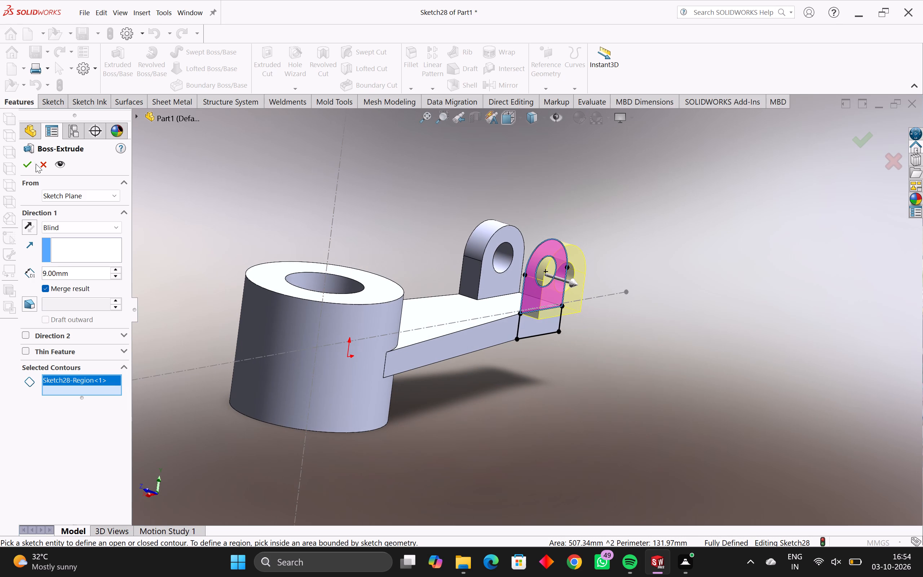
{"action": "left_click", "coordinate": [29, 225]}
{"action": "scroll", "coordinate": [427, 312], "scroll_direction": "up", "scroll_amount": 2}
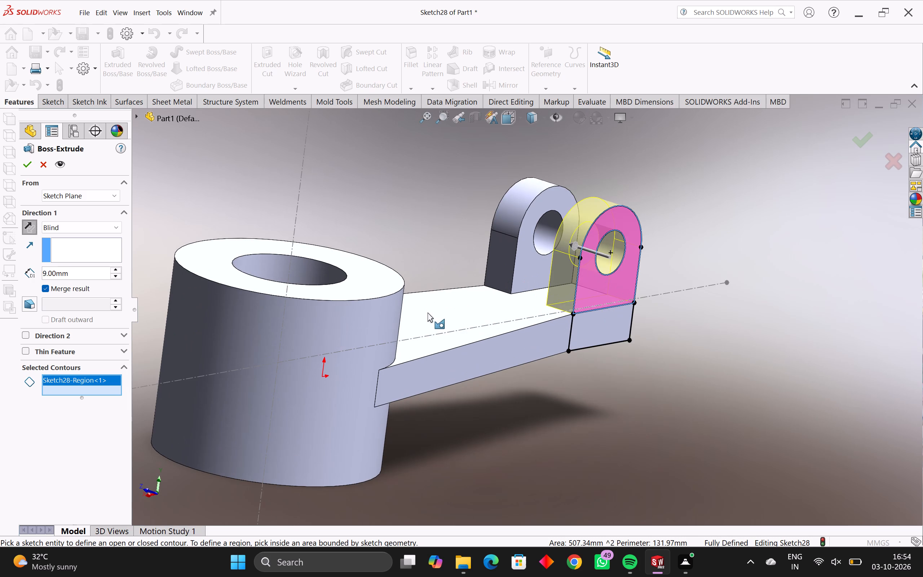
{"action": "scroll", "coordinate": [494, 371], "scroll_direction": "up", "scroll_amount": 1}
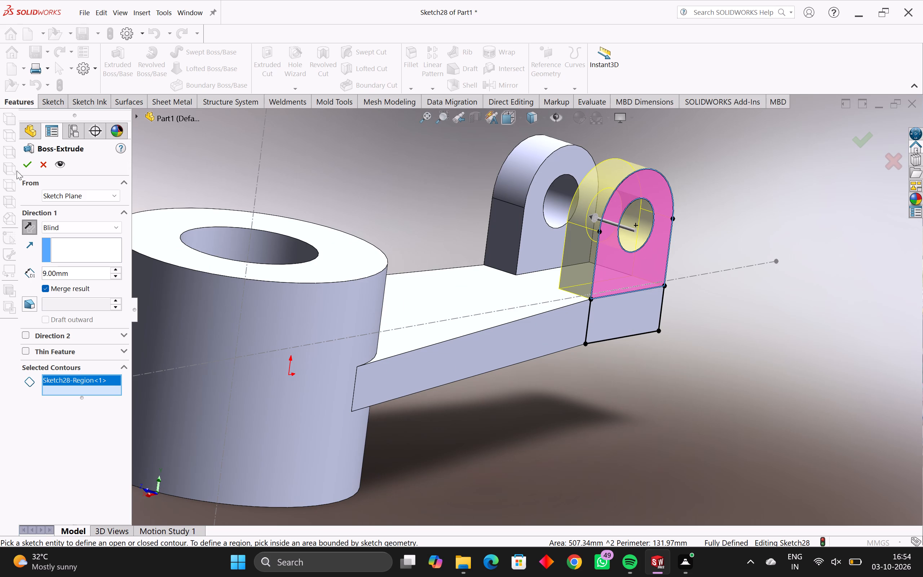
{"action": "left_click", "coordinate": [25, 167]}
Examine the finished part from all sides, checking both prongs, the tapered arm and the hollow cylinder.
{"action": "scroll", "coordinate": [483, 352], "scroll_direction": "down", "scroll_amount": 1}
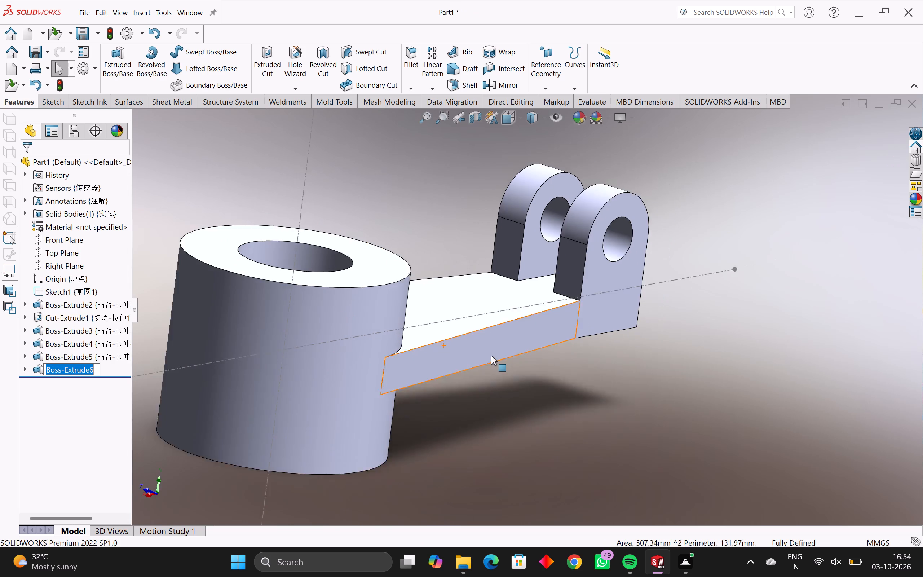
{"action": "scroll", "coordinate": [491, 356], "scroll_direction": "down", "scroll_amount": 2}
{"action": "middle_click_drag", "start_coordinate": [488, 353], "coordinate": [430, 358]}
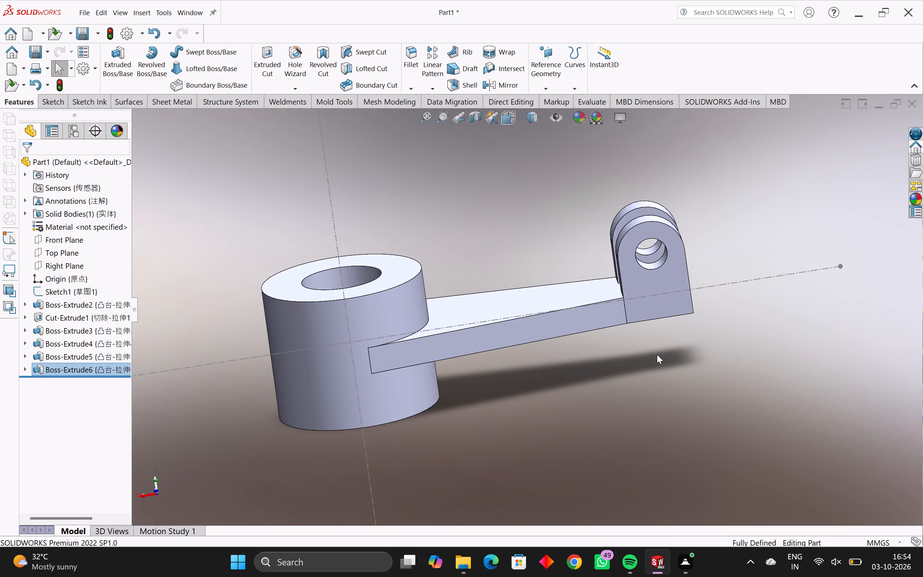
{"action": "middle_click_drag", "start_coordinate": [584, 370], "coordinate": [579, 372]}
{"action": "middle_click_drag", "start_coordinate": [694, 338], "coordinate": [549, 412]}
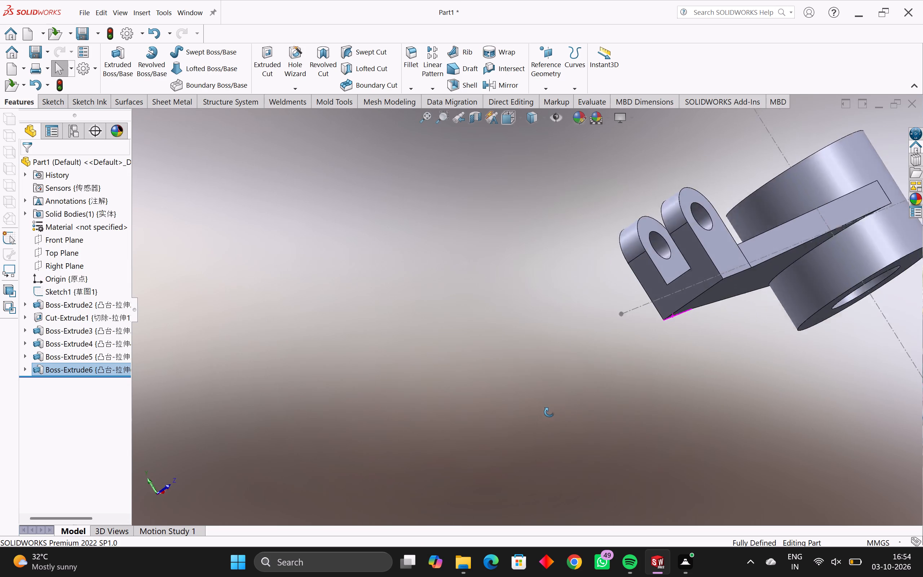
{"action": "middle_click_drag", "start_coordinate": [549, 412], "coordinate": [706, 450]}
{"action": "scroll", "coordinate": [526, 412], "scroll_direction": "down", "scroll_amount": 1}
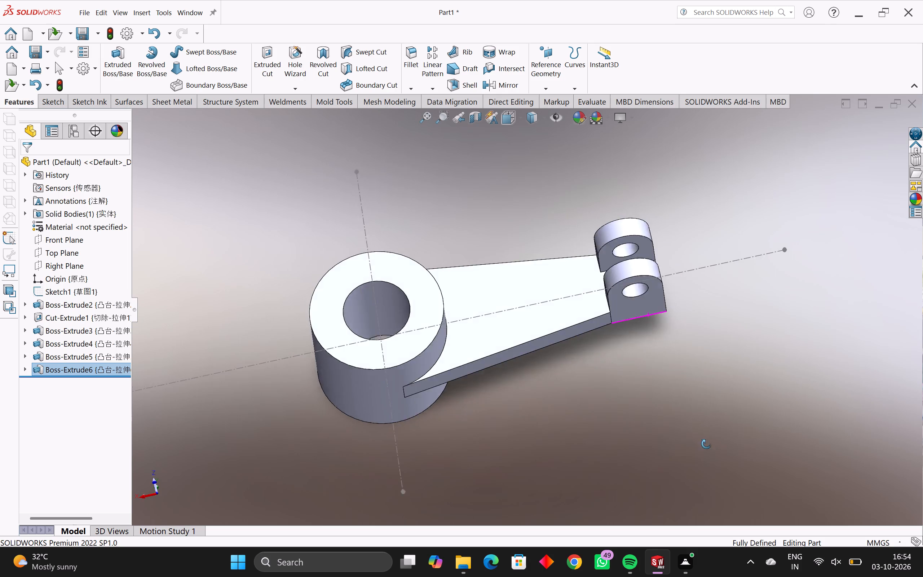
{"action": "middle_click_drag", "start_coordinate": [706, 450], "coordinate": [702, 476]}
{"action": "middle_click_drag", "start_coordinate": [669, 246], "coordinate": [686, 300]}
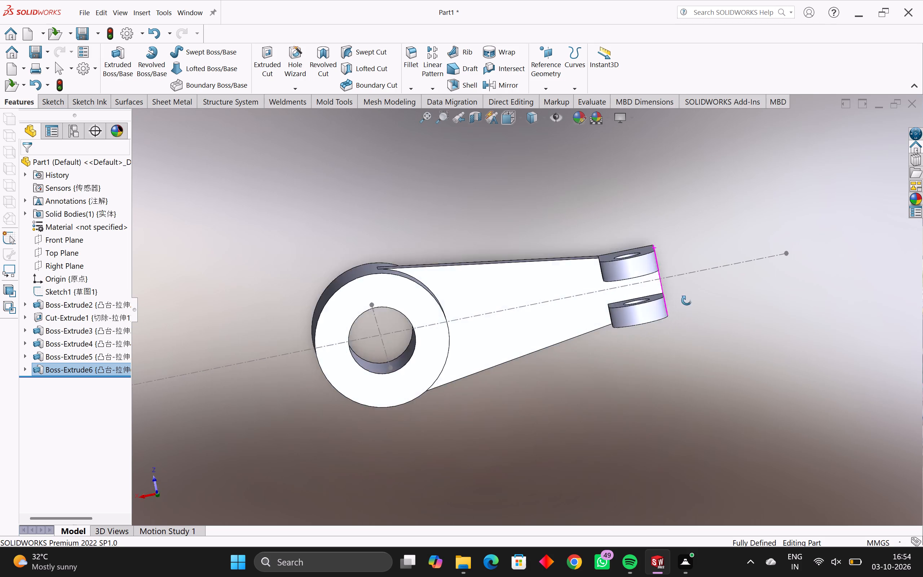
{"action": "middle_click_drag", "start_coordinate": [686, 300], "coordinate": [726, 433]}
{"action": "middle_click_drag", "start_coordinate": [668, 194], "coordinate": [752, 342]}
{"action": "middle_click_drag", "start_coordinate": [663, 324], "coordinate": [736, 346]}
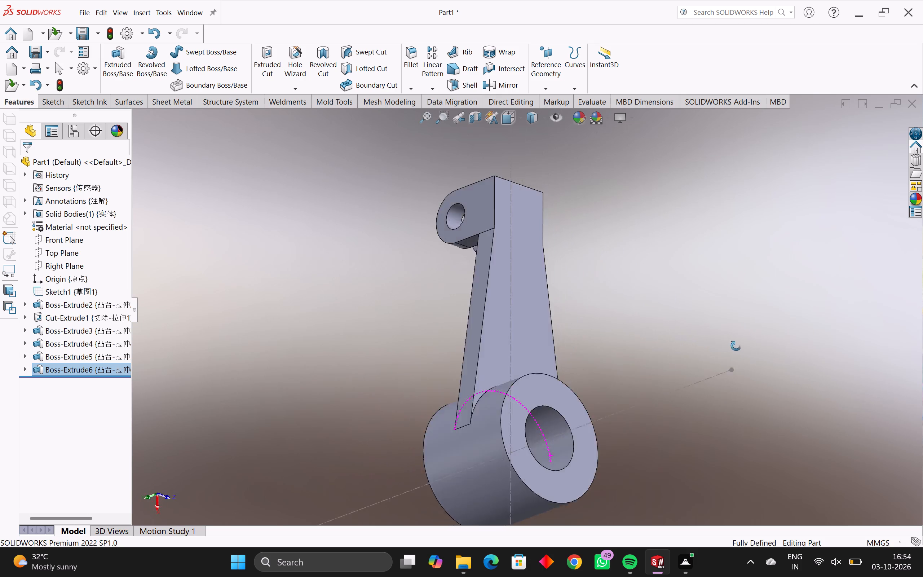
{"action": "middle_click_drag", "start_coordinate": [736, 346], "coordinate": [757, 348]}
{"action": "middle_click_drag", "start_coordinate": [602, 325], "coordinate": [698, 304]}
{"action": "middle_click_drag", "start_coordinate": [666, 309], "coordinate": [690, 194]}
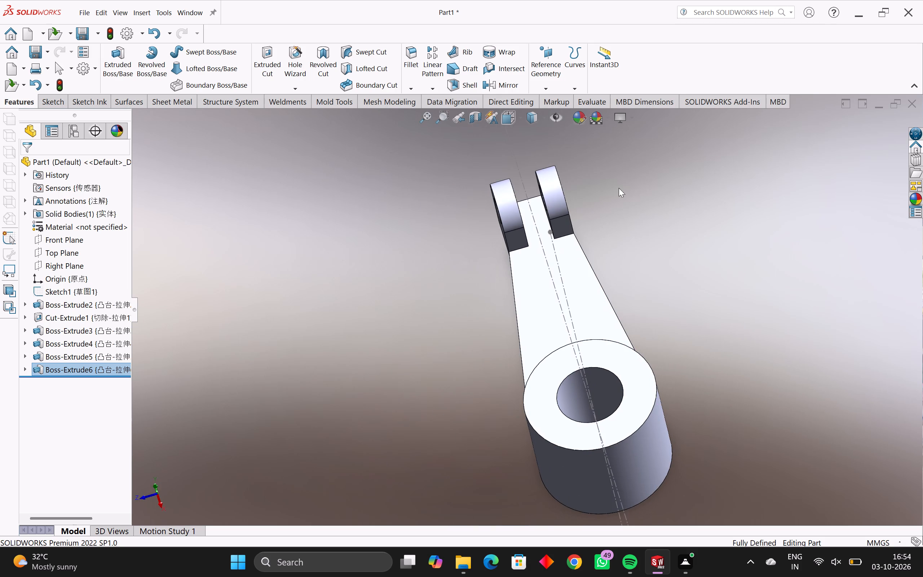
{"action": "middle_click_drag", "start_coordinate": [744, 460], "coordinate": [847, 358]}
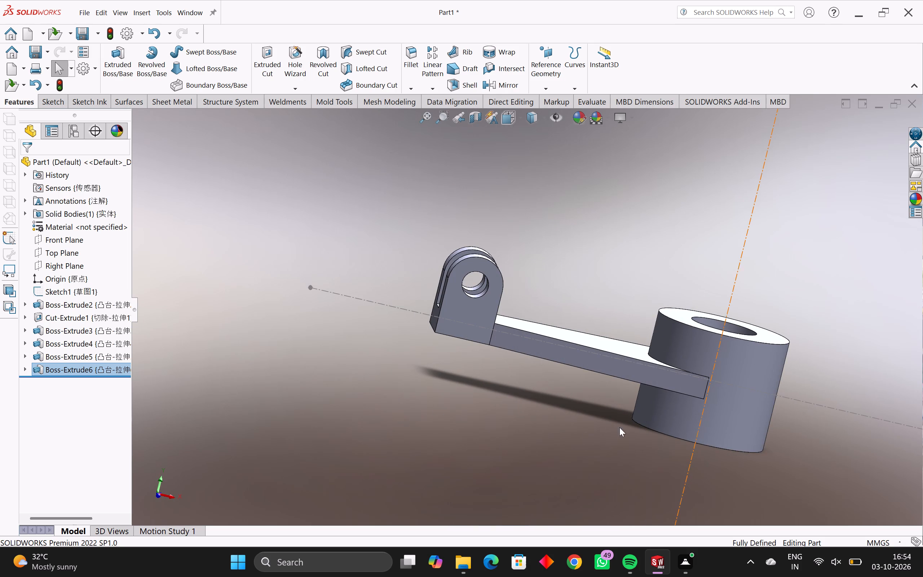
{"action": "middle_click_drag", "start_coordinate": [452, 426], "coordinate": [562, 483]}
{"action": "middle_click_drag", "start_coordinate": [530, 421], "coordinate": [490, 464]}
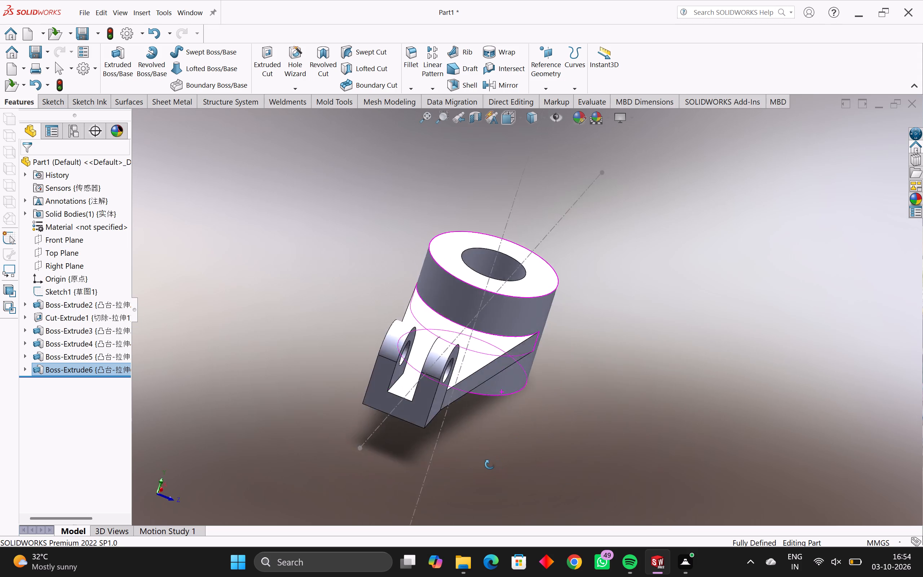
{"action": "middle_click_drag", "start_coordinate": [490, 464], "coordinate": [435, 449]}
{"action": "middle_click_drag", "start_coordinate": [499, 432], "coordinate": [489, 449]}
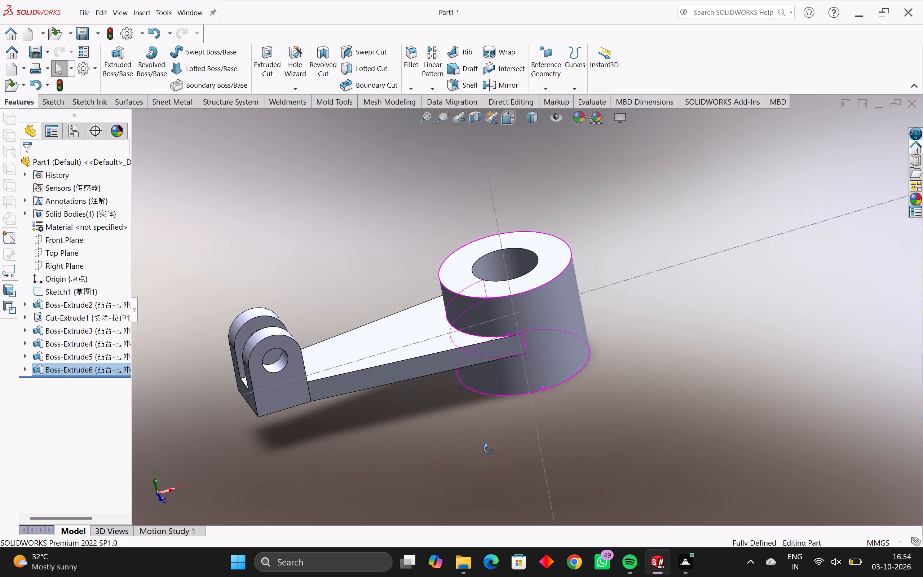
{"action": "middle_click_drag", "start_coordinate": [489, 449], "coordinate": [488, 449]}
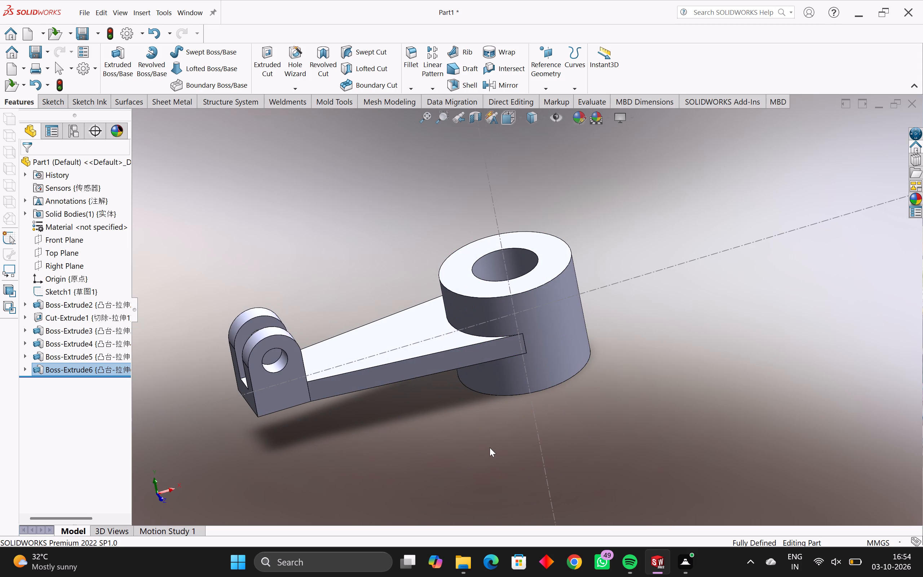
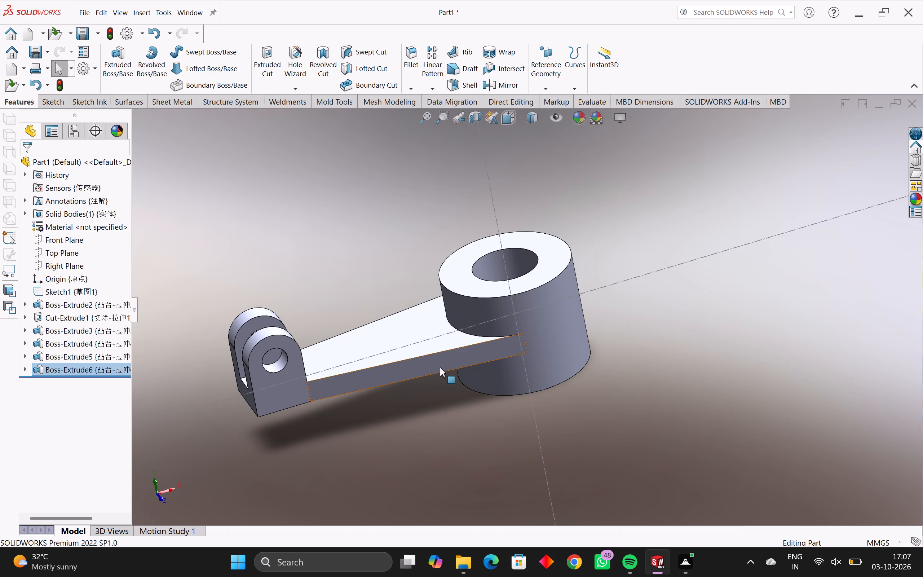
Examine the finished lever arm from several angles, checking the two prongs, the tapered arm and the hollow cylinder.
{"action": "middle_click_drag", "start_coordinate": [440, 368], "coordinate": [444, 378]}
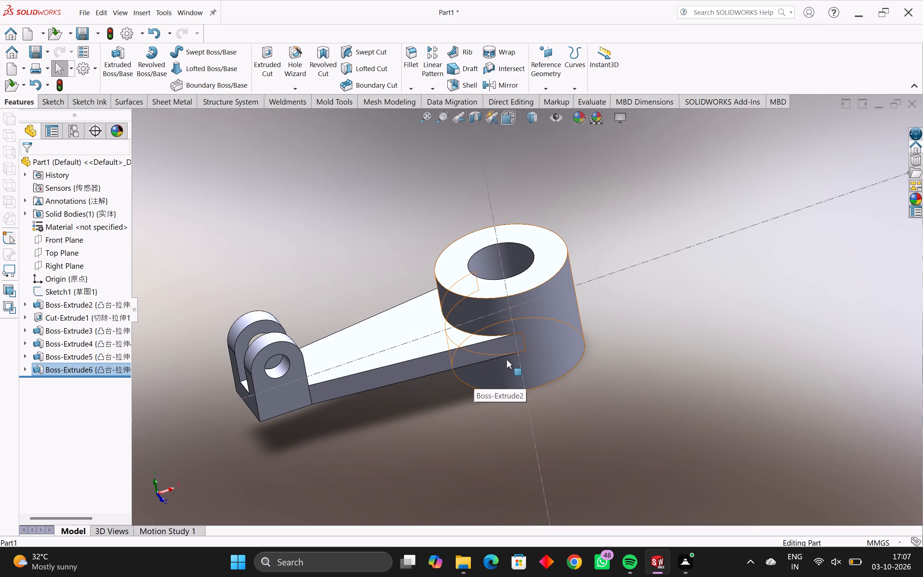
{"action": "middle_click_drag", "start_coordinate": [500, 360], "coordinate": [551, 362]}
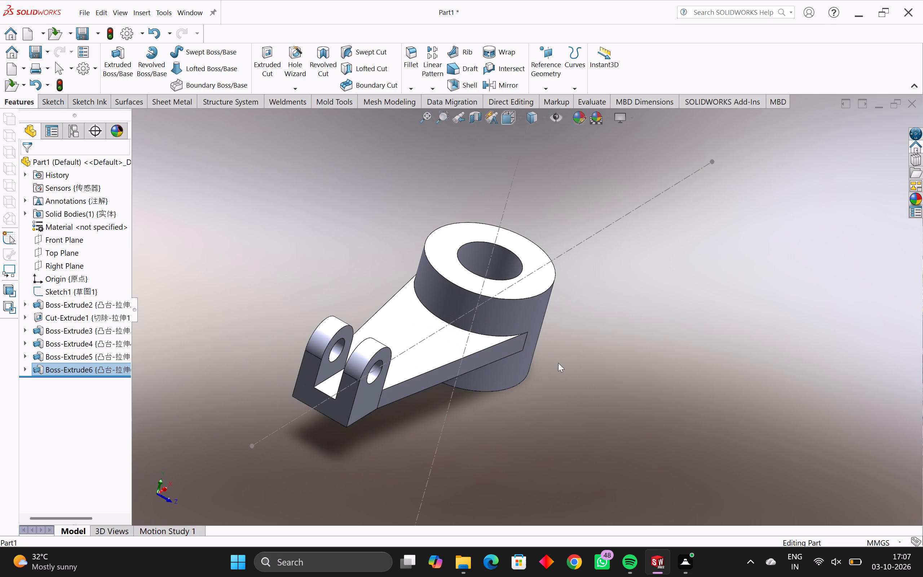
{"action": "key", "text": "Escape"}
{"action": "key", "text": "Escape"}
{"action": "middle_click_drag", "start_coordinate": [553, 364], "coordinate": [510, 339]}
{"action": "key", "text": "Escape"}
{"action": "key", "text": "Escape"}
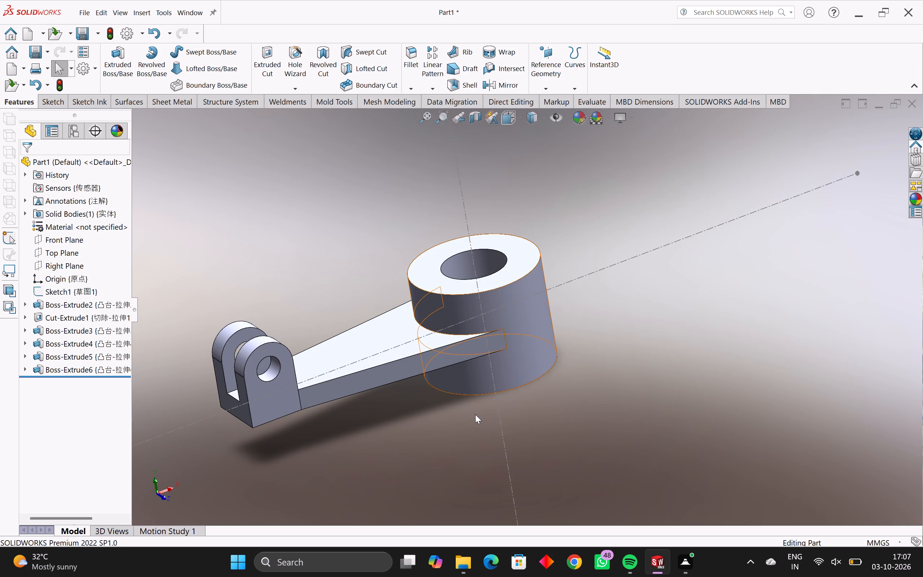
{"action": "middle_click_drag", "start_coordinate": [475, 414], "coordinate": [450, 409]}
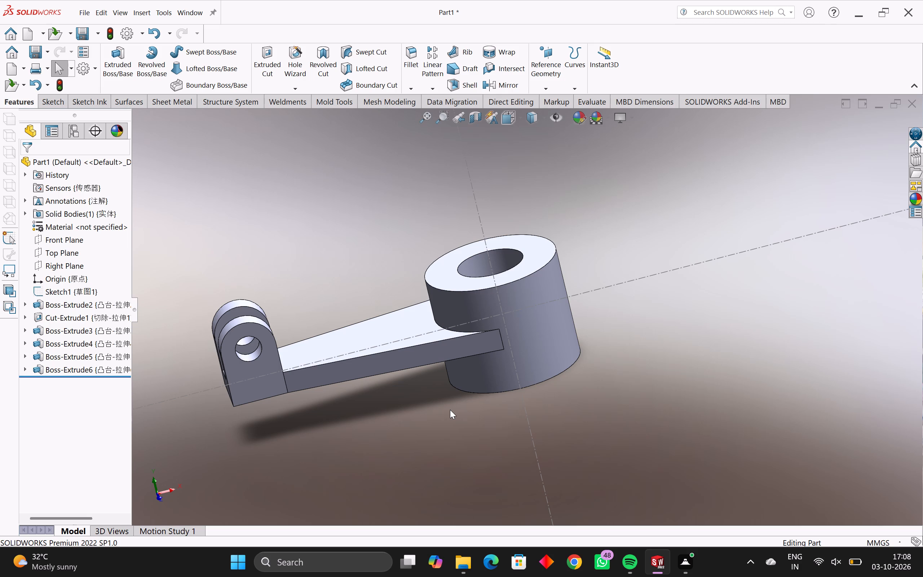
{"action": "middle_click_drag", "start_coordinate": [388, 415], "coordinate": [420, 389]}
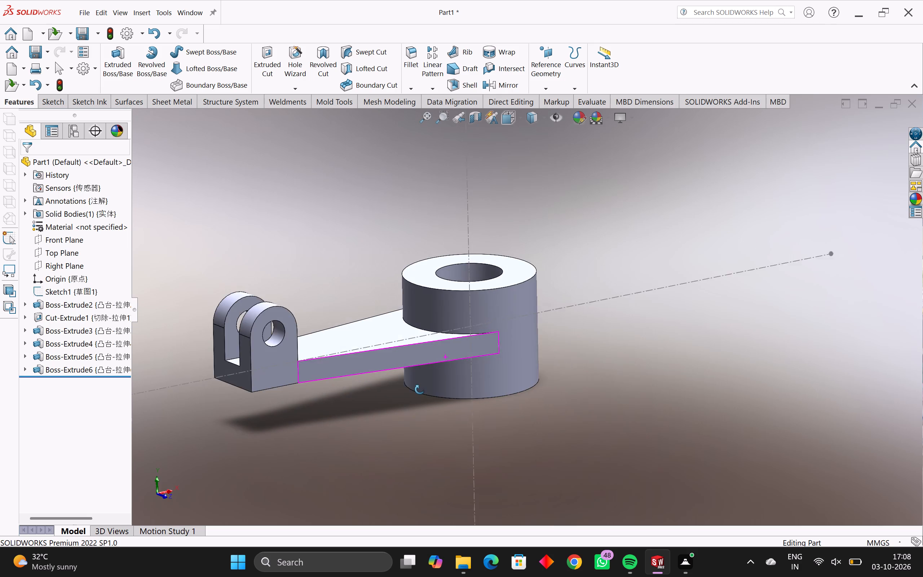
{"action": "middle_click_drag", "start_coordinate": [420, 389], "coordinate": [418, 390]}
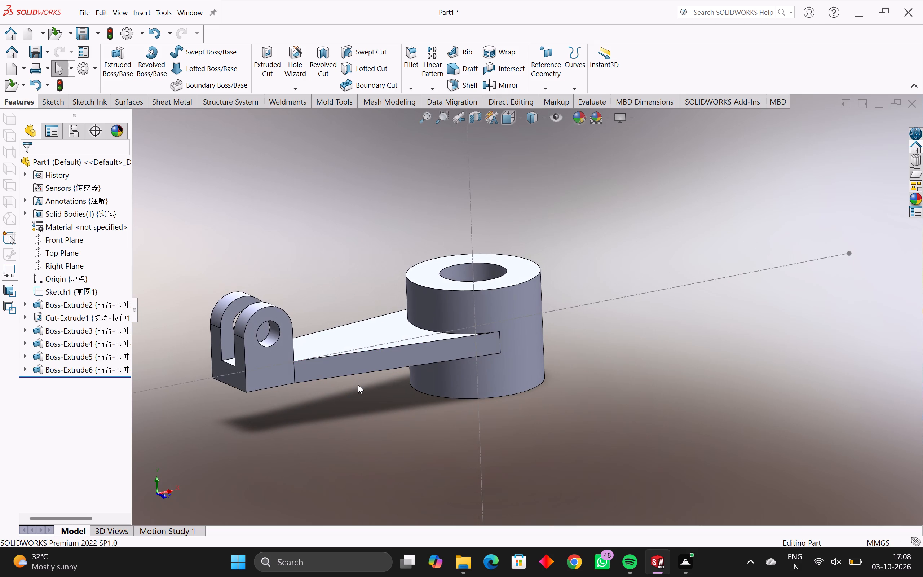
{"action": "middle_click_drag", "start_coordinate": [341, 391], "coordinate": [442, 388]}
Undo the second prong's extrusion and its whole sketch on the end block's side face.
{"action": "key", "text": "ctrl+z"}
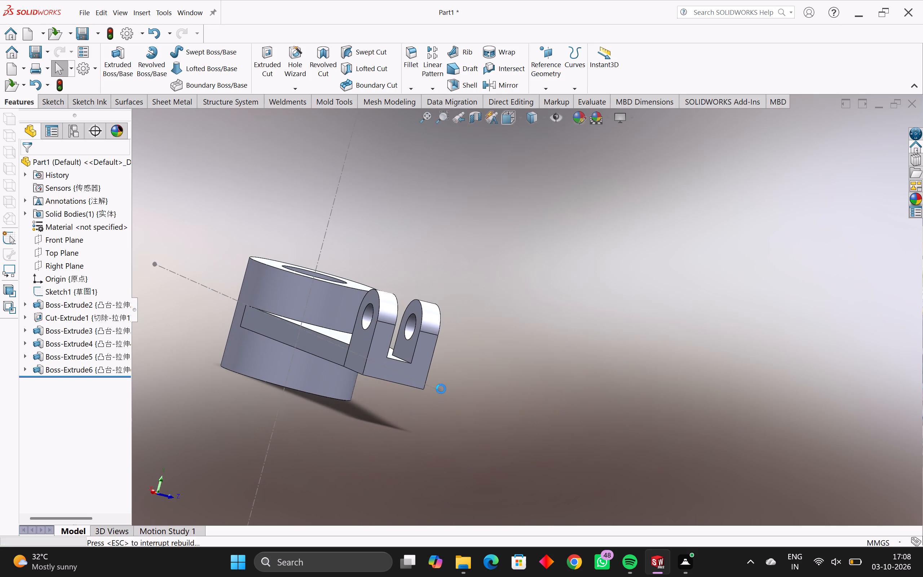
{"action": "key", "text": "ctrl+z"}
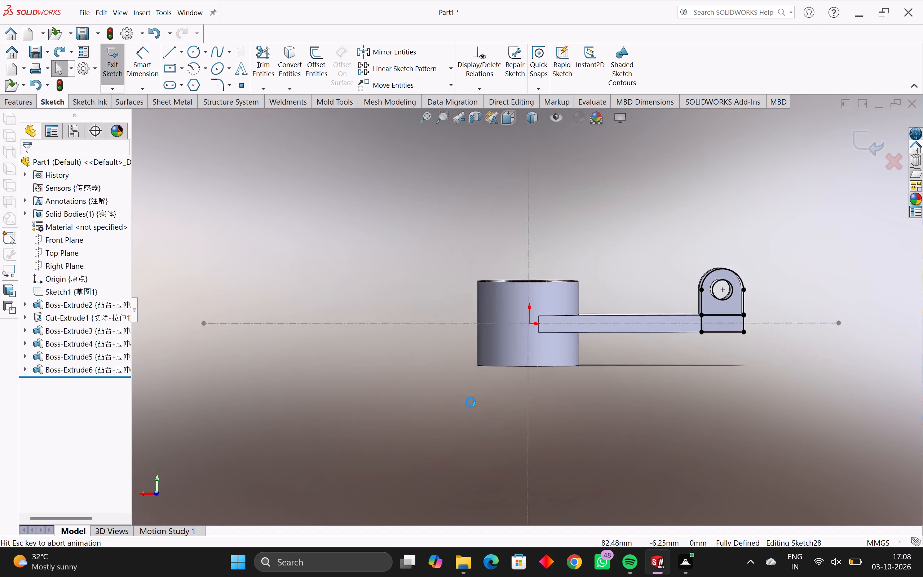
{"action": "key", "text": "ctrl+z"}
{"action": "key", "text": "ctrl+z"}
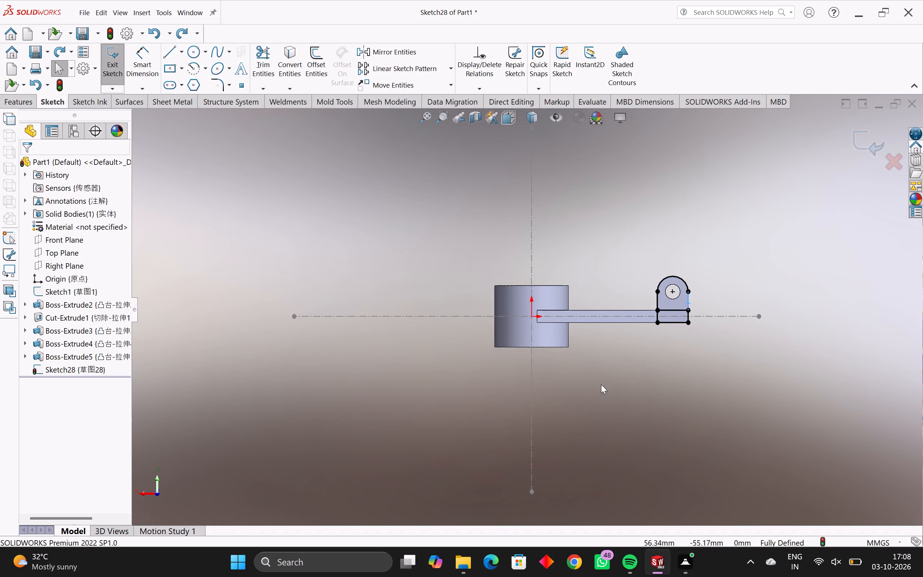
{"action": "key", "text": "ctrl+z"}
{"action": "key", "text": "ctrl+z"}
{"action": "key", "text": "ctrl+z"}
{"action": "key", "text": "ctrl+z"}
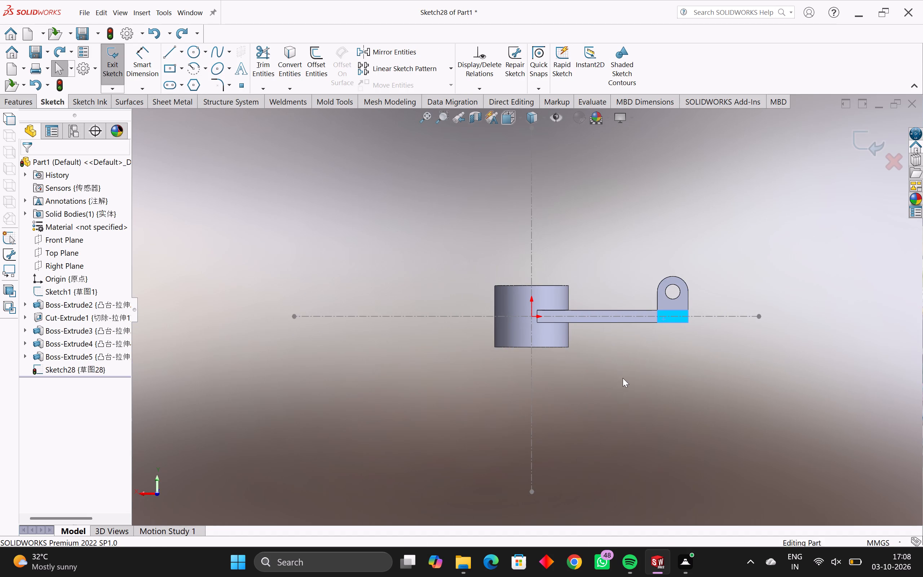
{"action": "key", "text": "ctrl+z"}
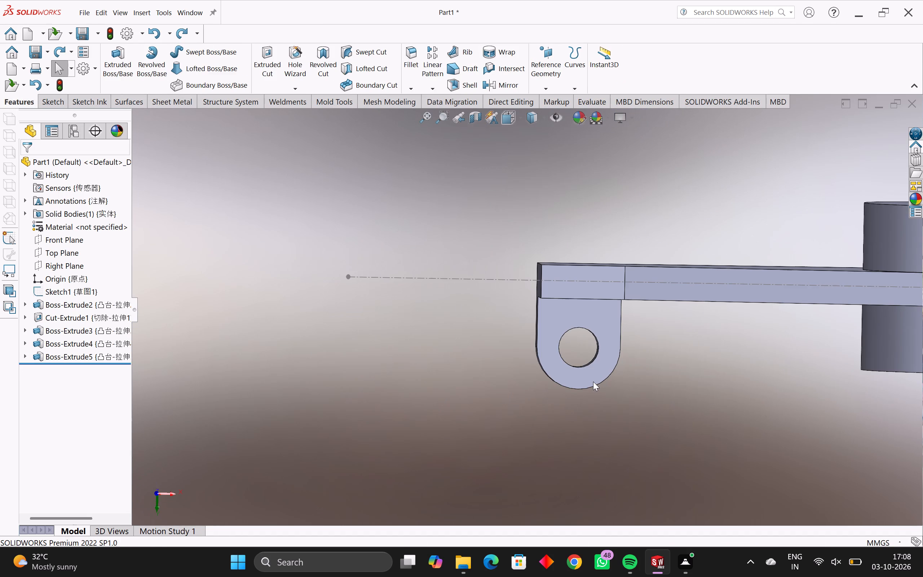
Undo the first prong's extrusion and its whole sketch, including the hole, rounded top, straight edges and dimensions.
{"action": "key", "text": "ctrl+z"}
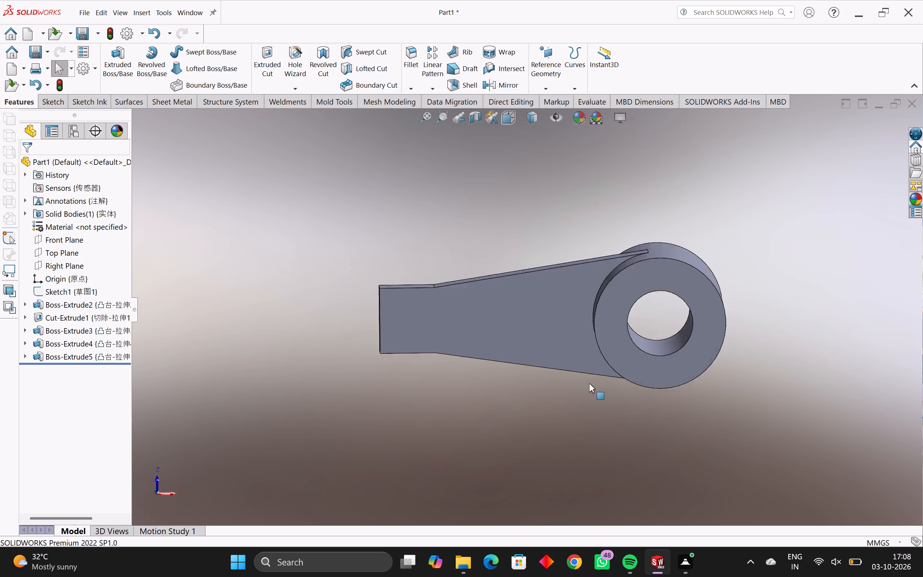
{"action": "key", "text": "ctrl+z"}
{"action": "key", "text": "ctrl+z"}
{"action": "key", "text": "ctrl+z"}
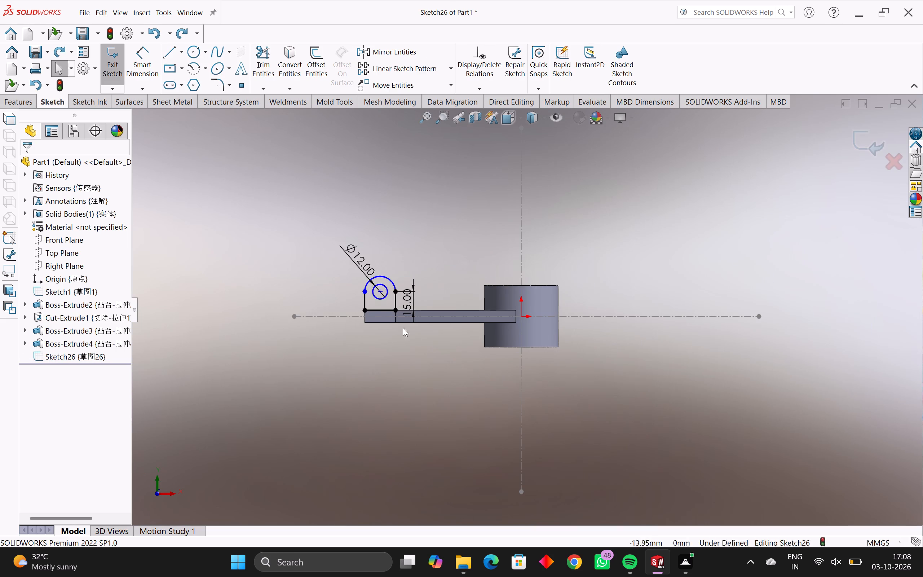
{"action": "key", "text": "ctrl+z"}
{"action": "key", "text": "ctrl+z"}
{"action": "key", "text": "ctrl+z"}
{"action": "key", "text": "ctrl+z"}
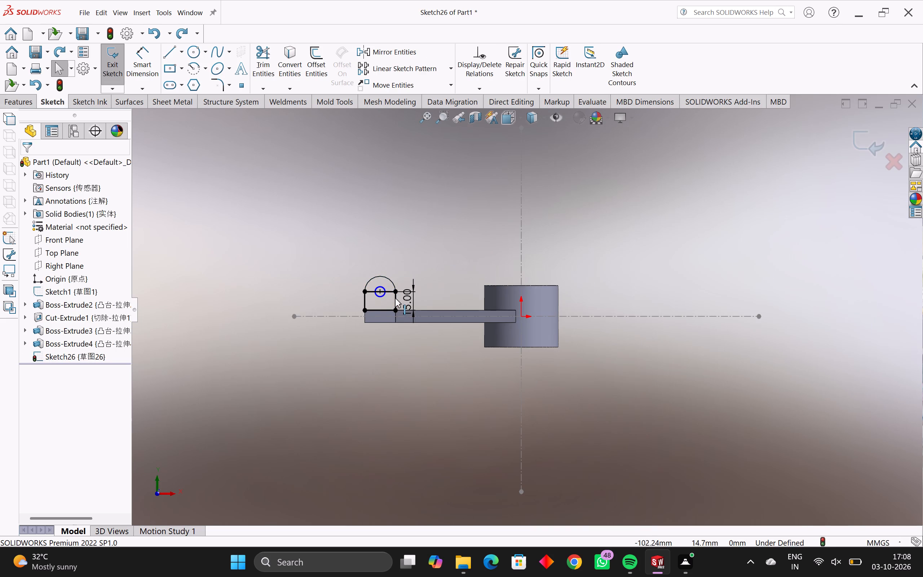
{"action": "key", "text": "ctrl+z"}
{"action": "key", "text": "ctrl+z"}
{"action": "key", "text": "ctrl+z"}
{"action": "key", "text": "ctrl+z"}
{"action": "key", "text": "ctrl+z"}
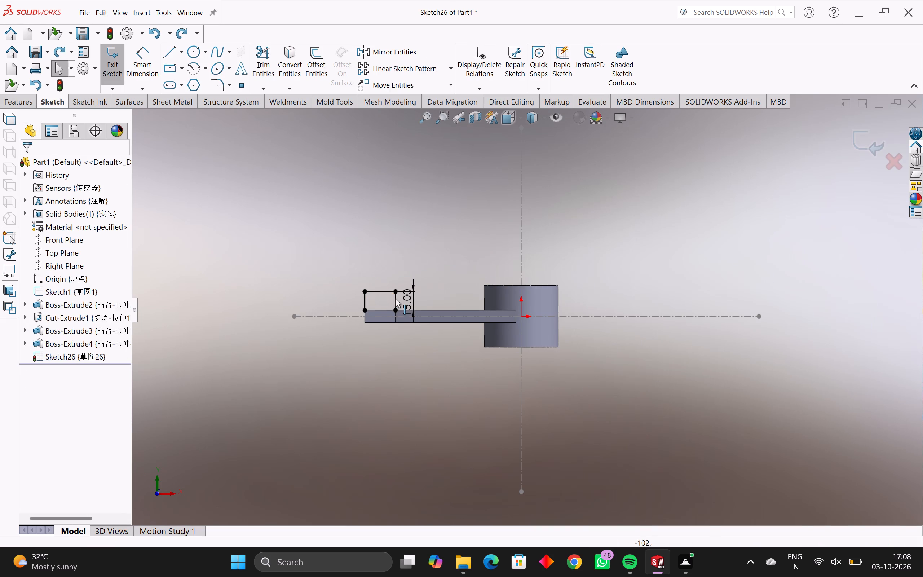
{"action": "key", "text": "ctrl+z"}
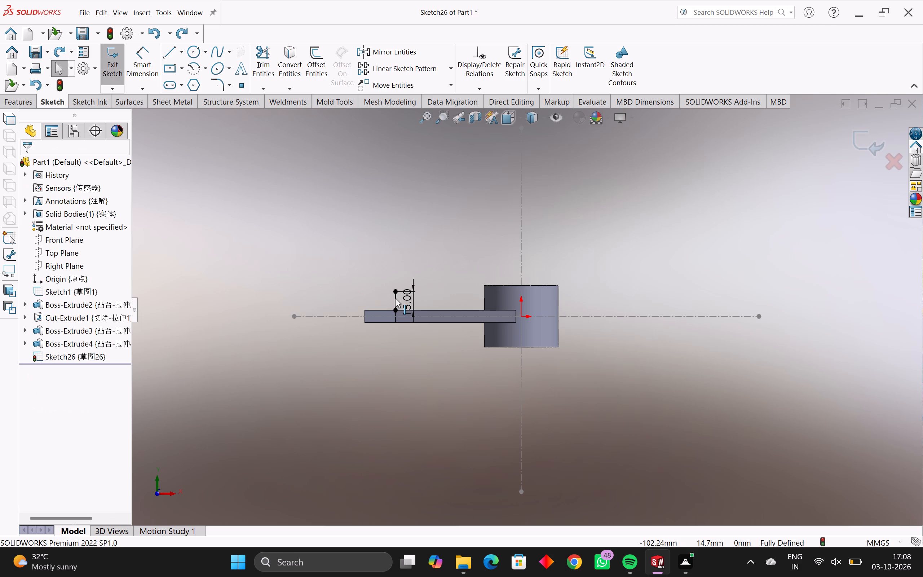
{"action": "key", "text": "ctrl+z"}
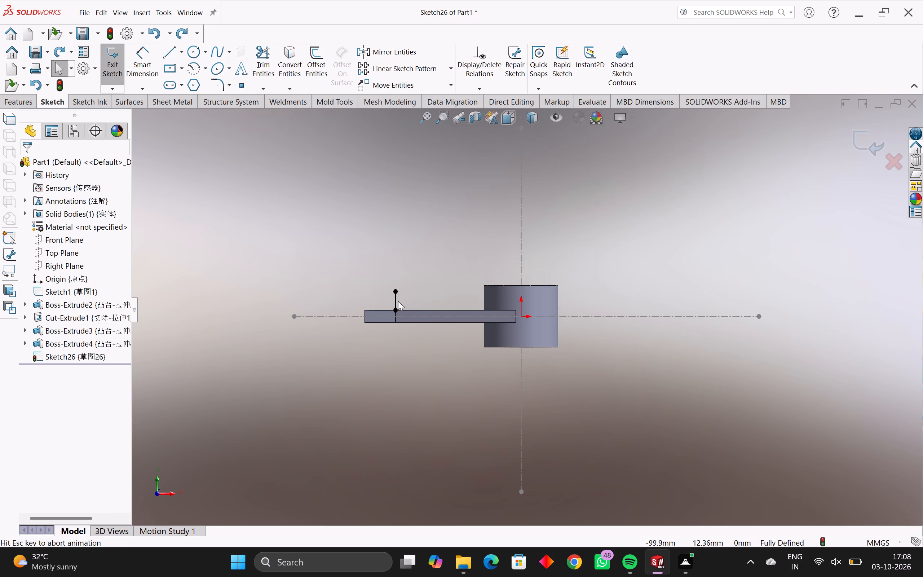
{"action": "key", "text": "ctrl+z"}
{"action": "key", "text": "ctrl+z"}
{"action": "key", "text": "ctrl+z"}
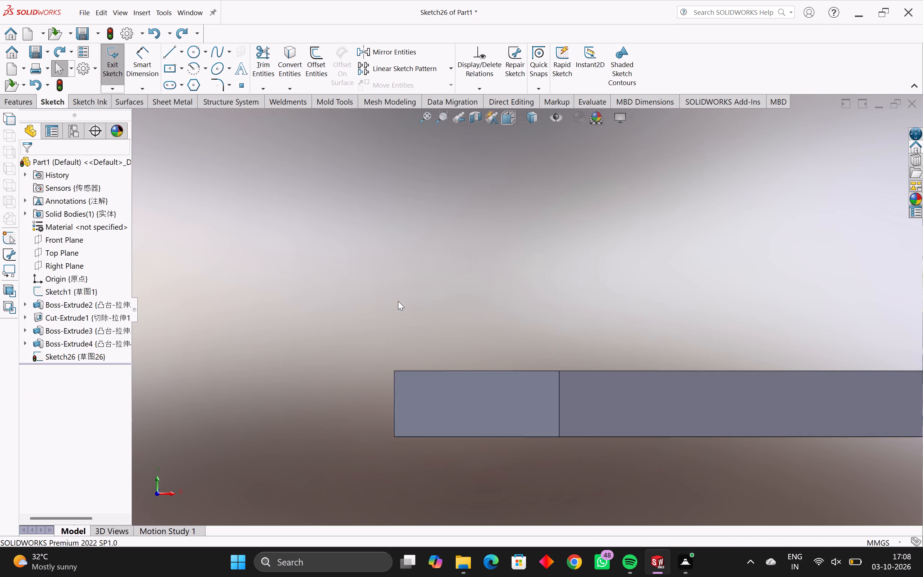
{"action": "key", "text": "ctrl+z"}
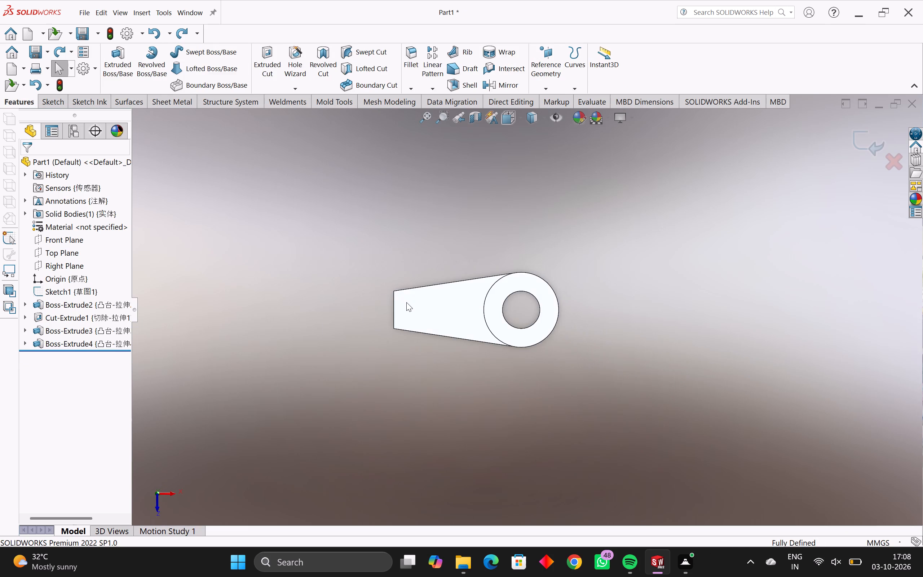
Undo the end block's extrusion and all its sketch lines, keeping the empty sketch open on the tapered arm's face.
{"action": "key", "text": "ctrl+z"}
{"action": "key", "text": "ctrl+z"}
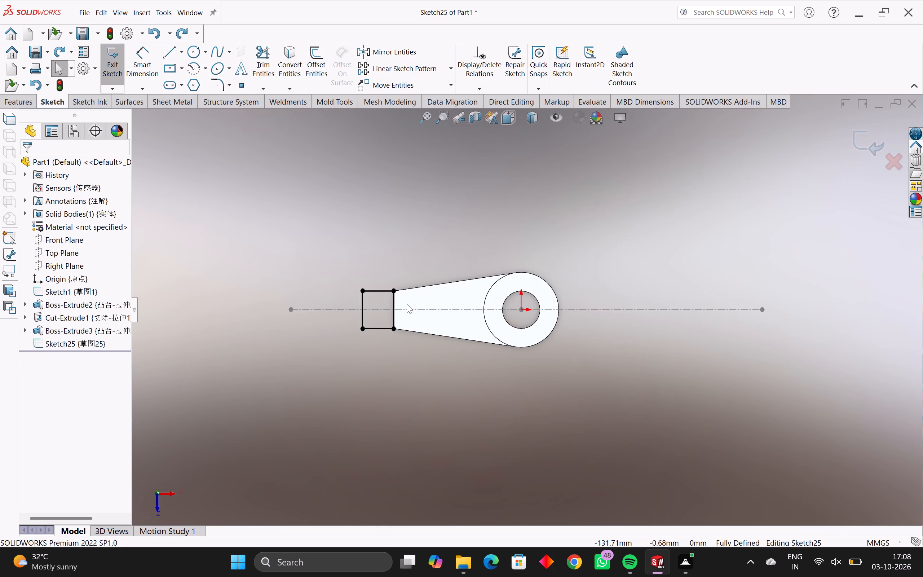
{"action": "key", "text": "ctrl+z"}
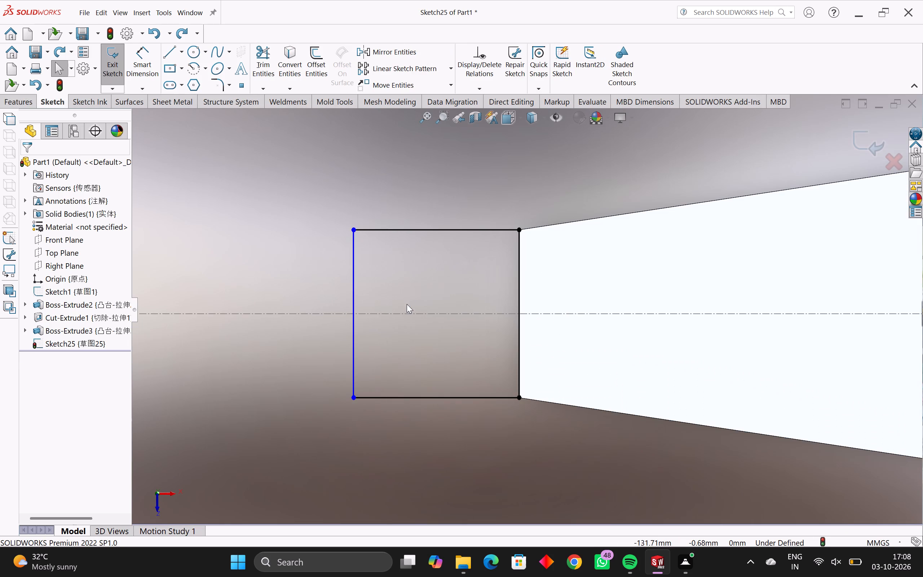
{"action": "key", "text": "ctrl+z"}
{"action": "key", "text": "ctrl+z"}
{"action": "key", "text": "ctrl+z"}
{"action": "key", "text": "ctrl+z"}
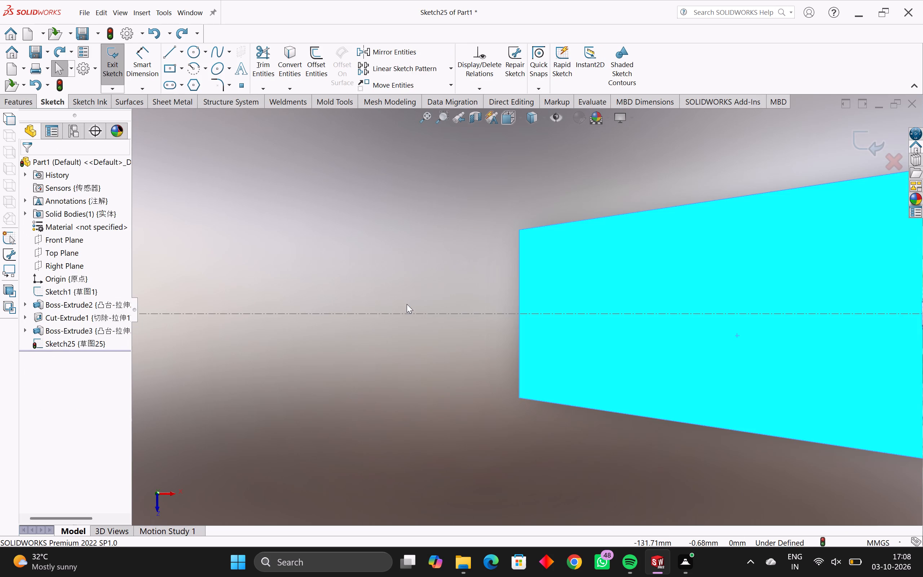
{"action": "key", "text": "Escape"}
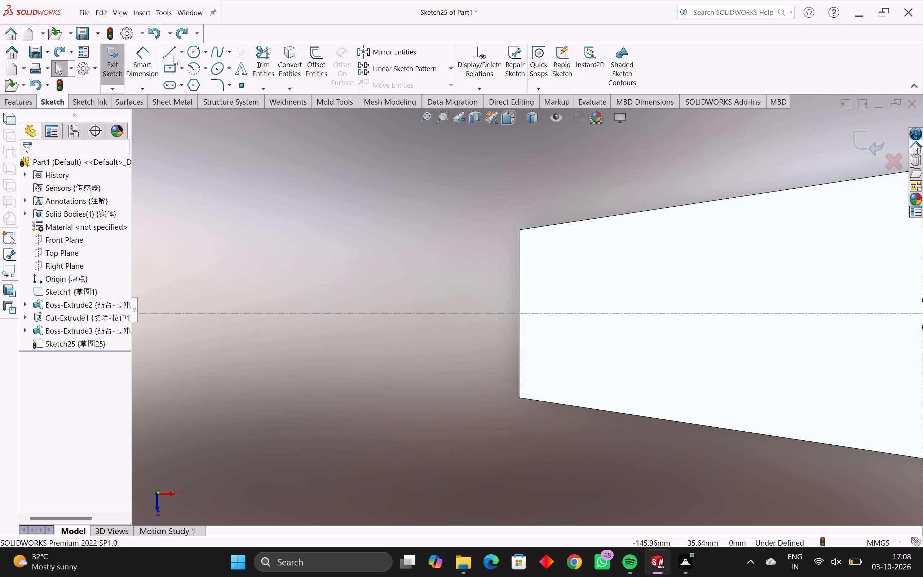
Sketch lines about 25.6 mm long outward from both corners of the arm's narrow end, joined by a perpendicular line about 30.5 mm long.
{"action": "left_click", "coordinate": [173, 56]}
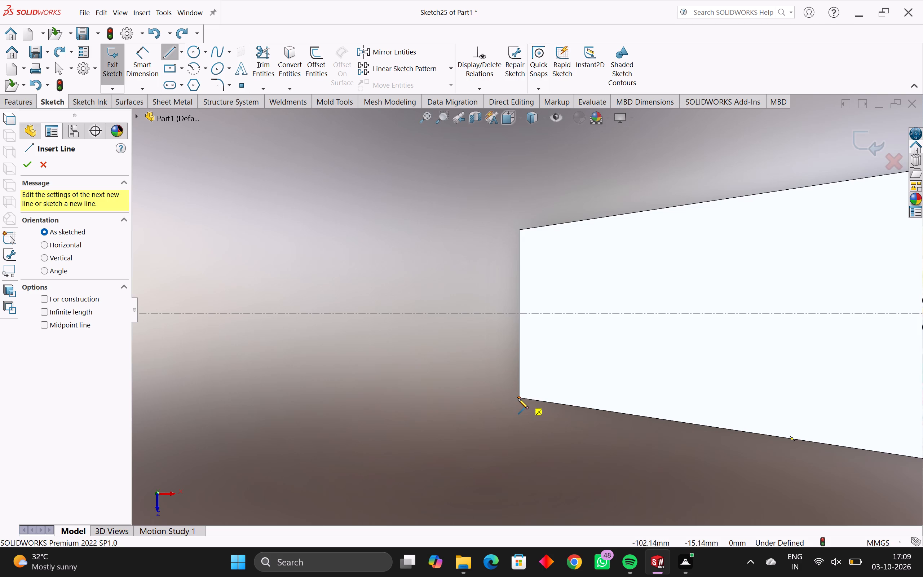
{"action": "left_click", "coordinate": [518, 398]}
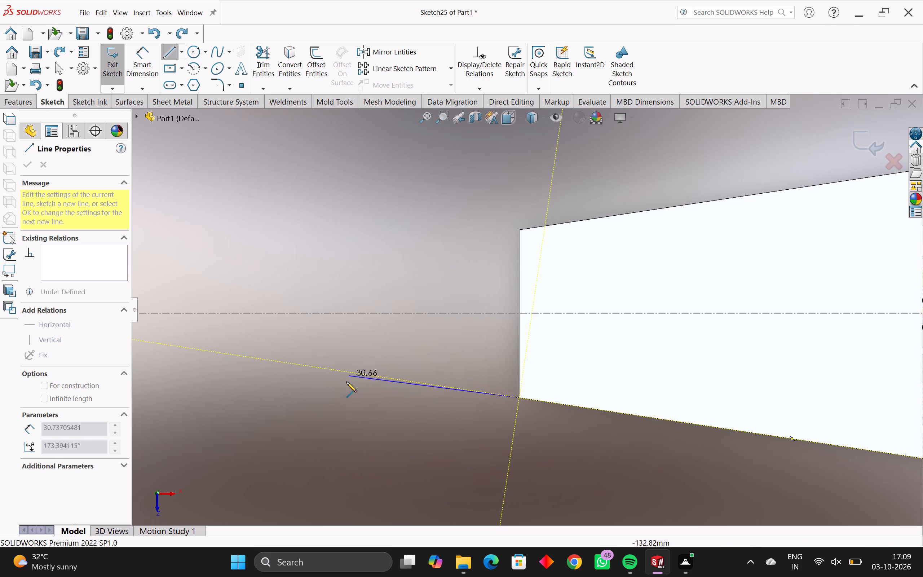
{"action": "left_click", "coordinate": [376, 397]}
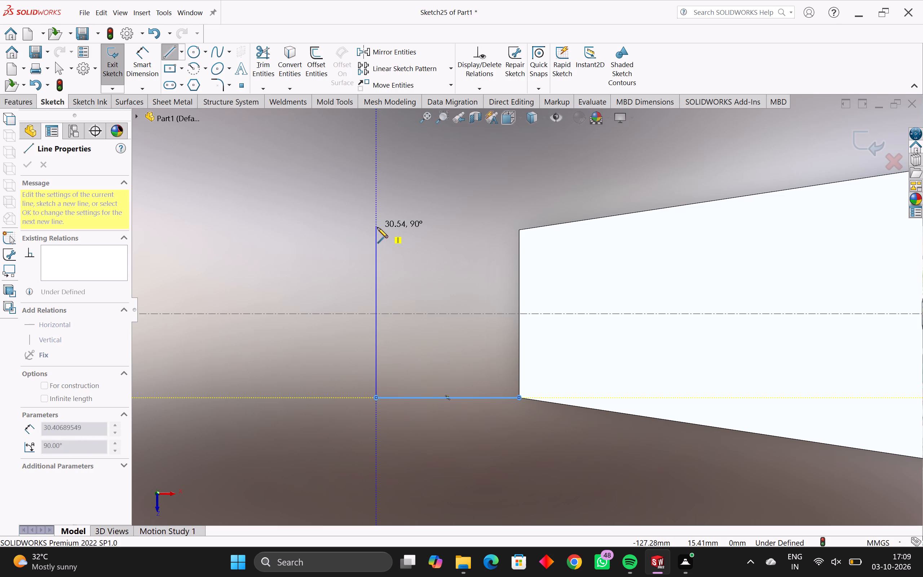
{"action": "left_click", "coordinate": [377, 228]}
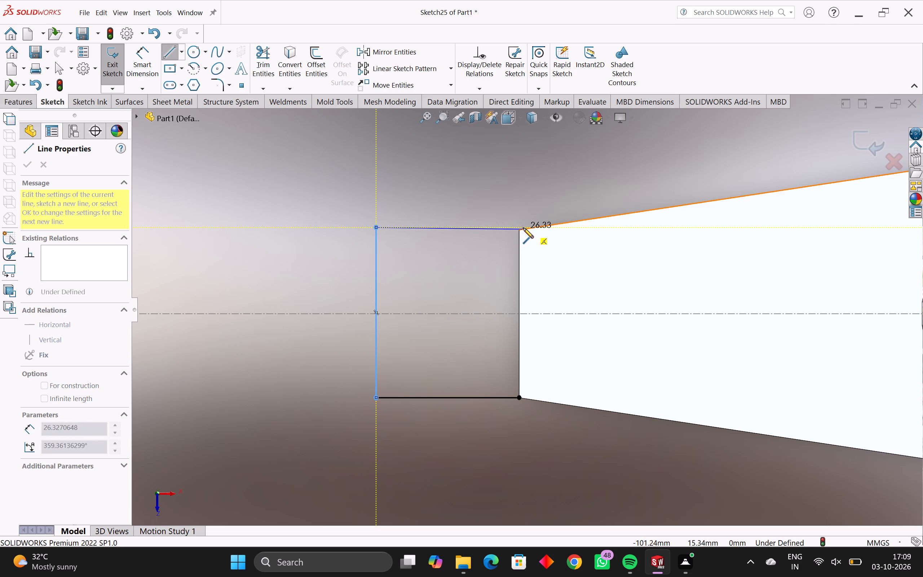
{"action": "key", "text": "Escape"}
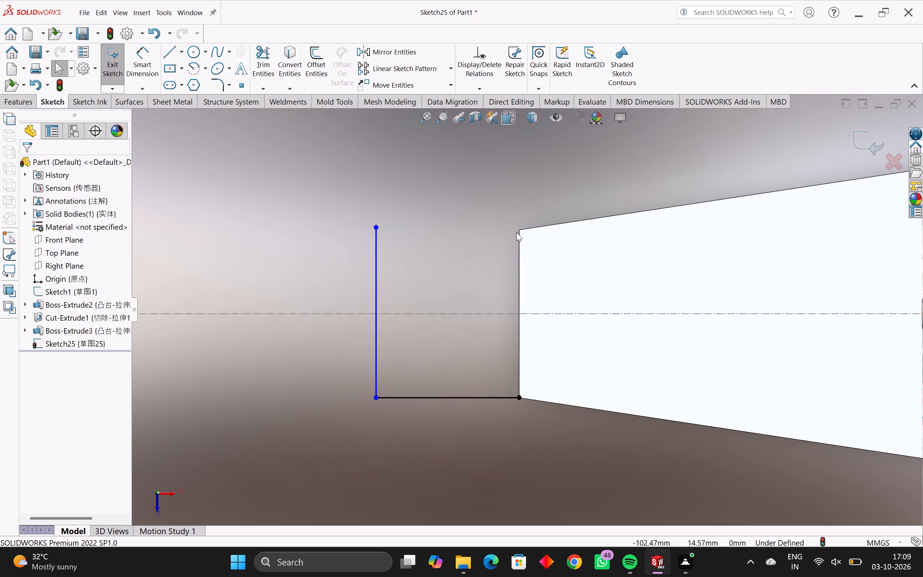
{"action": "key", "text": "l"}
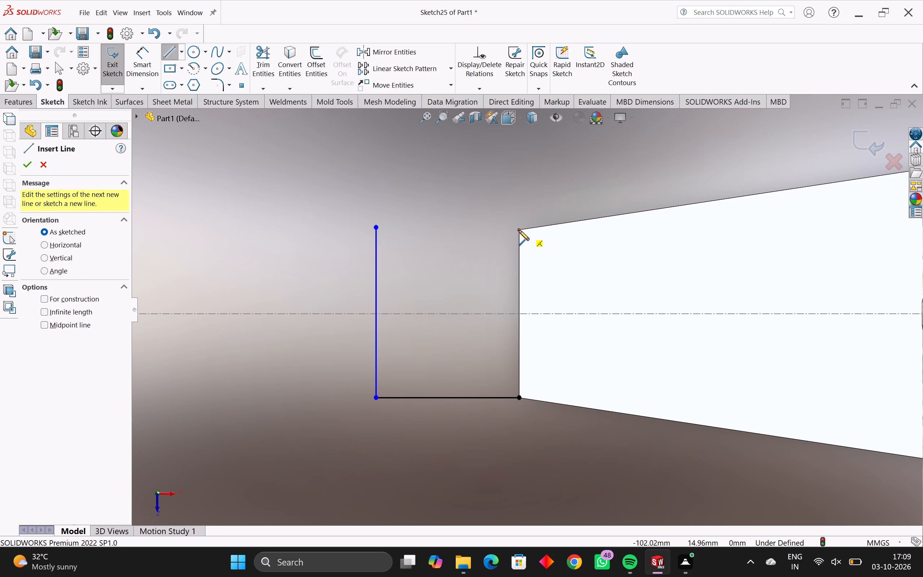
{"action": "left_click", "coordinate": [519, 230]}
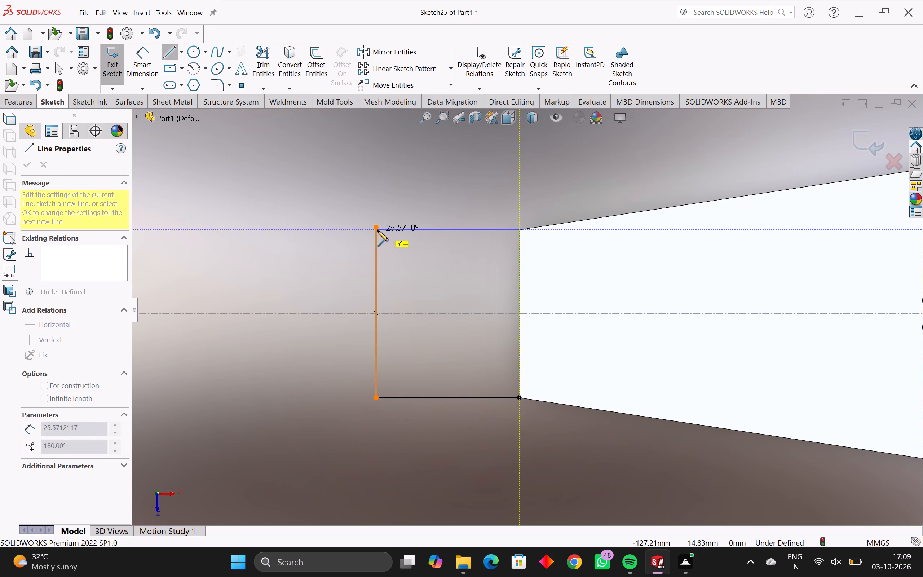
{"action": "left_click", "coordinate": [378, 231]}
{"action": "key", "text": "Escape"}
Trim the short overhang of the outer perpendicular line beyond its corner to close the end-block outline.
{"action": "scroll", "coordinate": [387, 238], "scroll_direction": "up", "scroll_amount": 10}
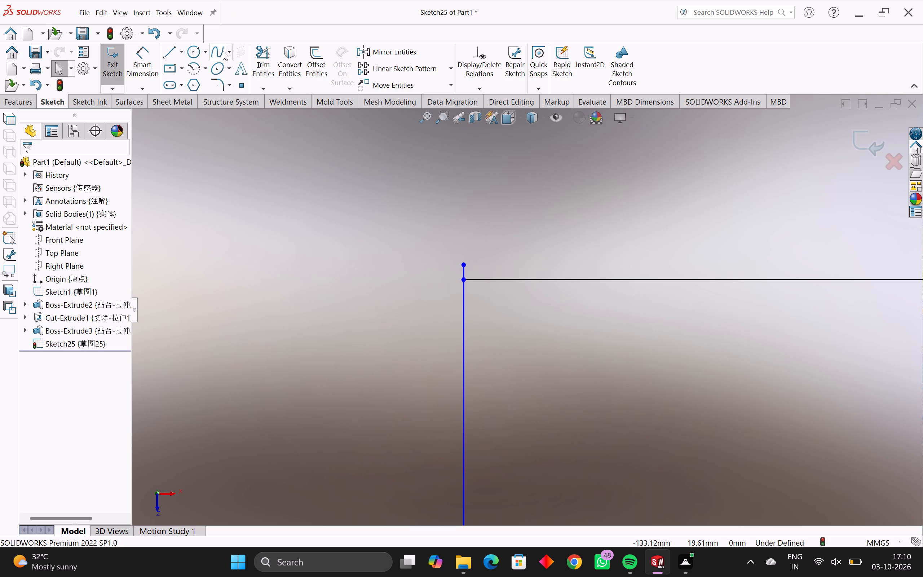
{"action": "left_click", "coordinate": [259, 51]}
{"action": "scroll", "coordinate": [471, 273], "scroll_direction": "up", "scroll_amount": 3}
{"action": "left_click", "coordinate": [468, 273]}
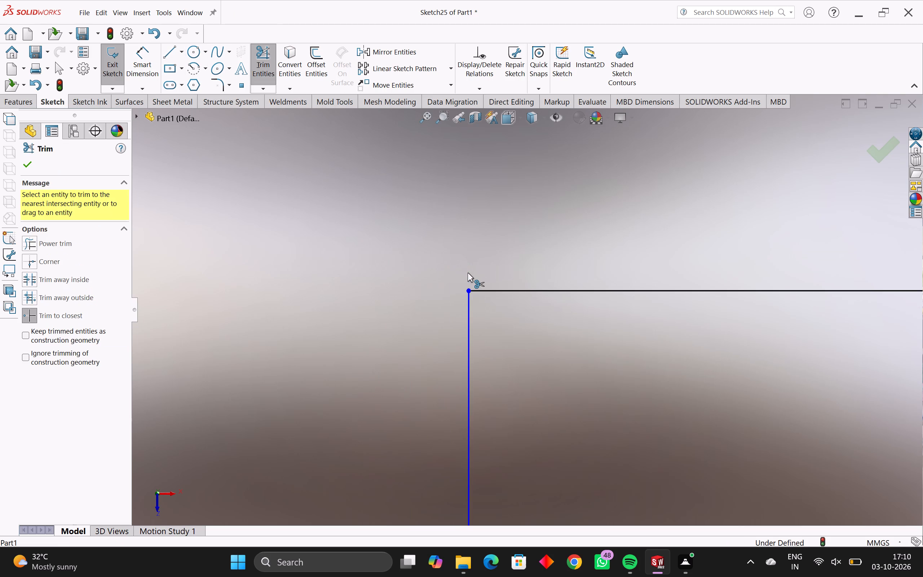
{"action": "scroll", "coordinate": [466, 283], "scroll_direction": "down", "scroll_amount": 4}
{"action": "scroll", "coordinate": [632, 391], "scroll_direction": "down", "scroll_amount": 11}
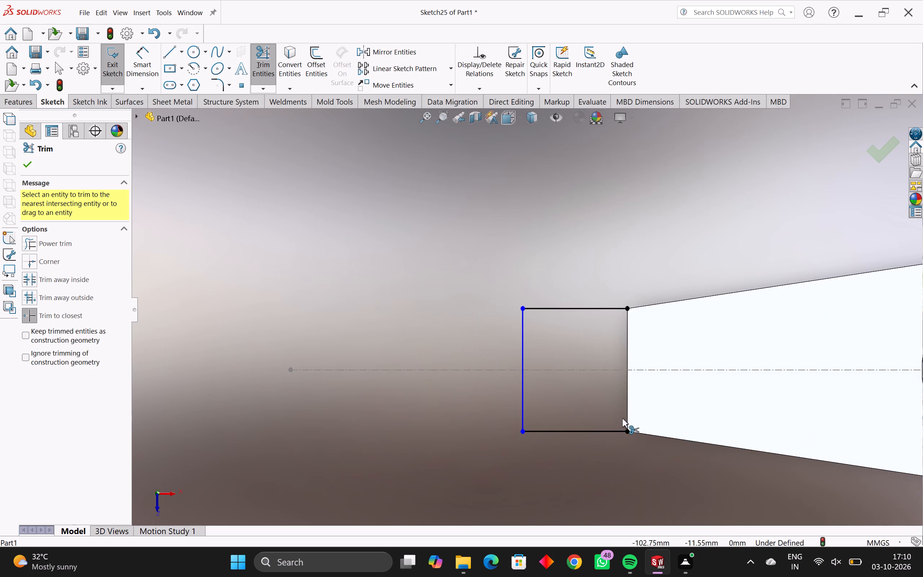
Dimension the end-block outline's side line running outward from the arm's narrow end to 25 mm.
{"action": "scroll", "coordinate": [622, 419], "scroll_direction": "up", "scroll_amount": 3}
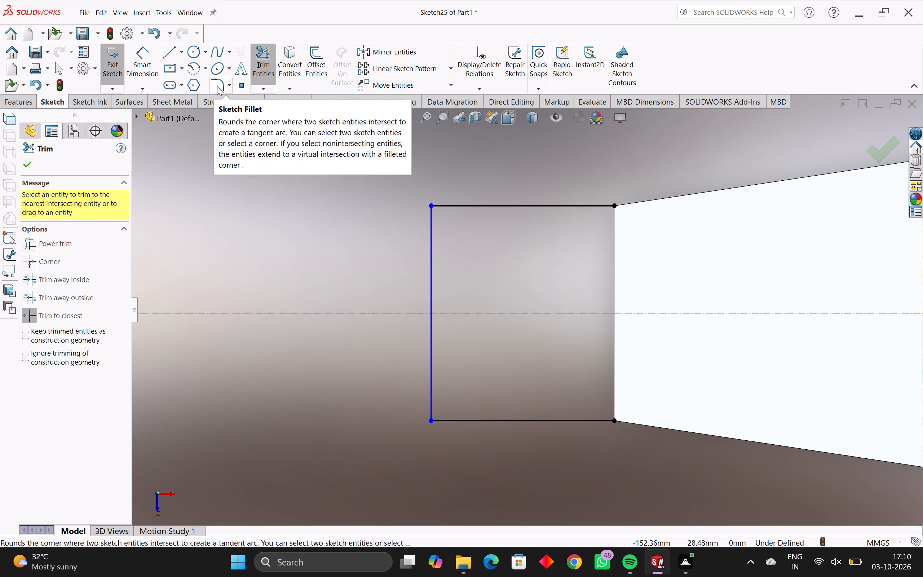
{"action": "left_click", "coordinate": [144, 56]}
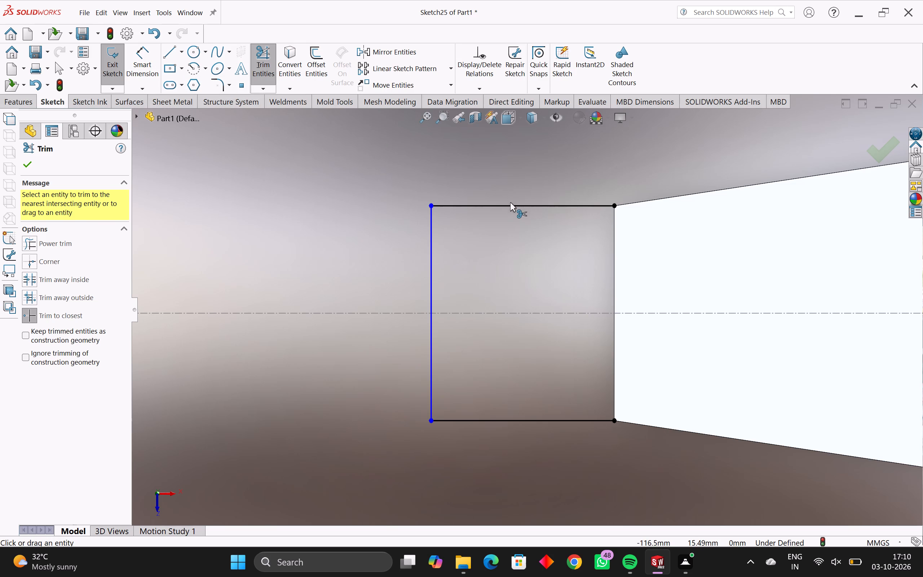
{"action": "key", "text": "Escape"}
{"action": "key", "text": "Escape"}
{"action": "left_click", "coordinate": [151, 60]}
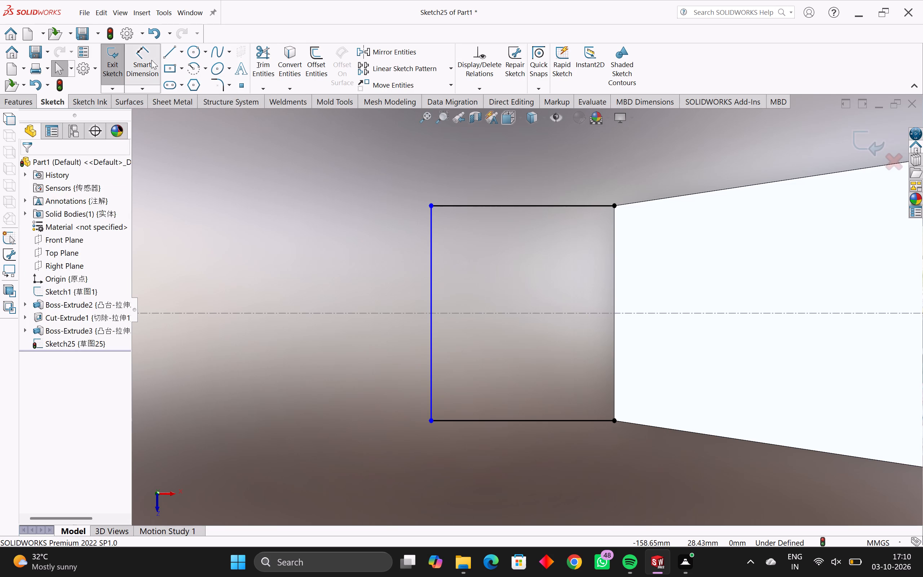
{"action": "left_click", "coordinate": [466, 208]}
{"action": "left_click", "coordinate": [487, 168]}
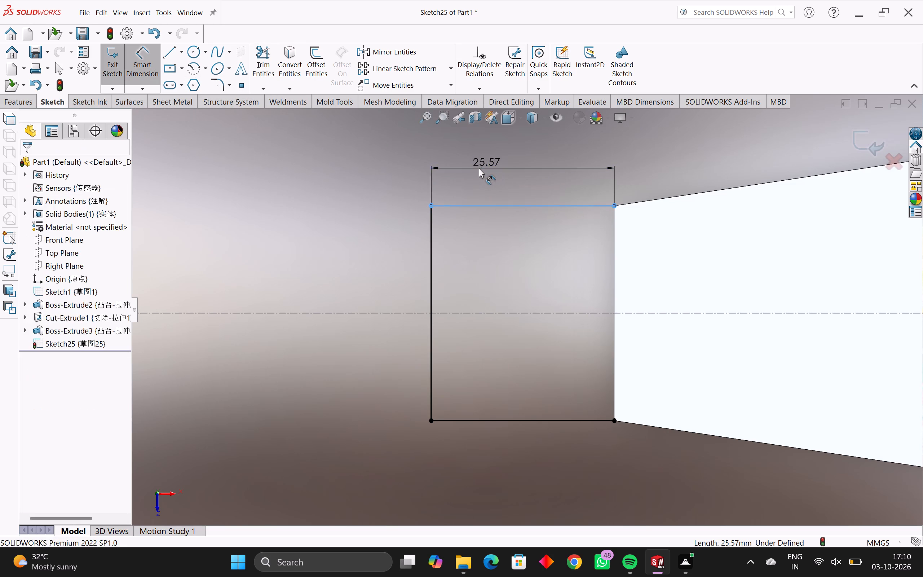
{"action": "type", "text": "25"}
{"action": "key", "text": "Return"}
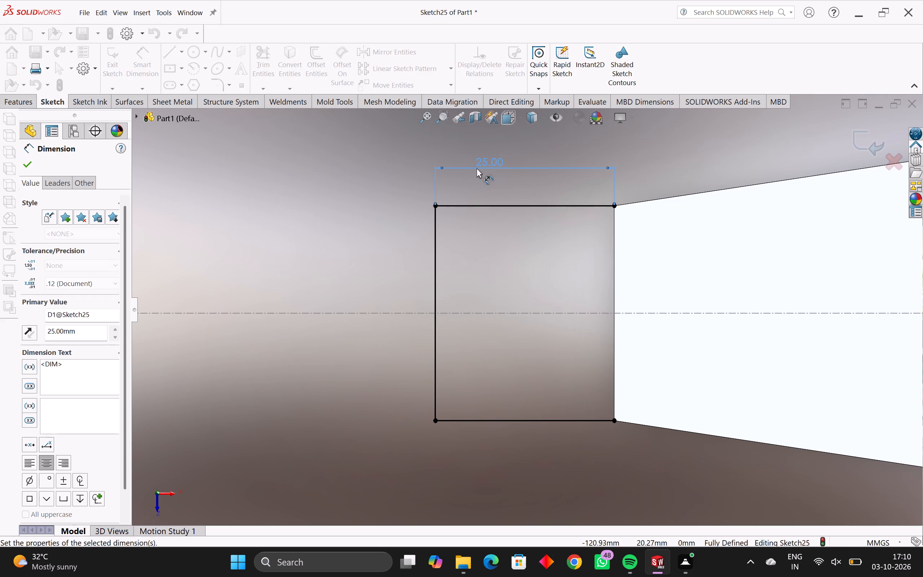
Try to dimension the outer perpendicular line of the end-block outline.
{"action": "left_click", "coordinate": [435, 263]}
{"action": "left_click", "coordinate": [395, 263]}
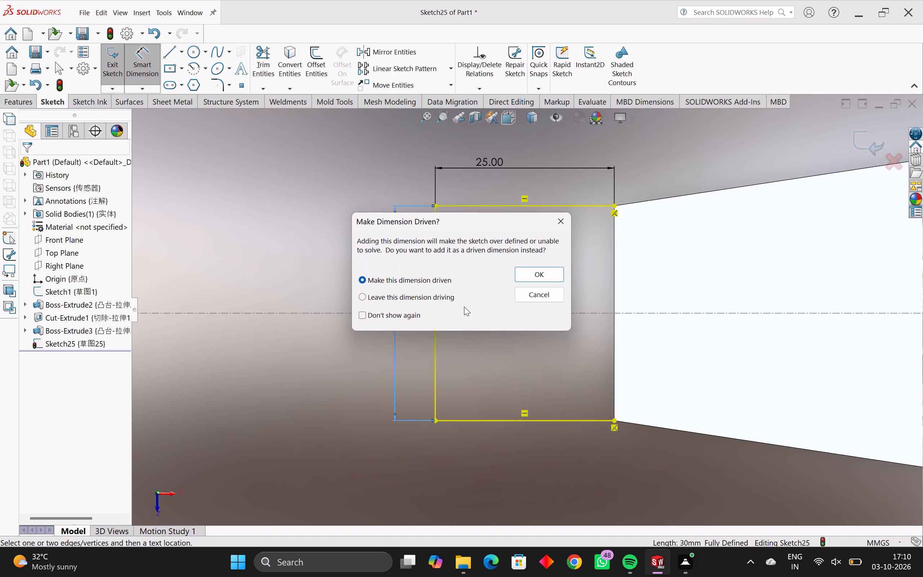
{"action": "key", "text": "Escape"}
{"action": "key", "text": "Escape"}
Exit the sketch and extrude the end-block outline, closed with model edges, 10 mm in the reversed direction through the arm's thickness.
{"action": "scroll", "coordinate": [475, 326], "scroll_direction": "down", "scroll_amount": 1}
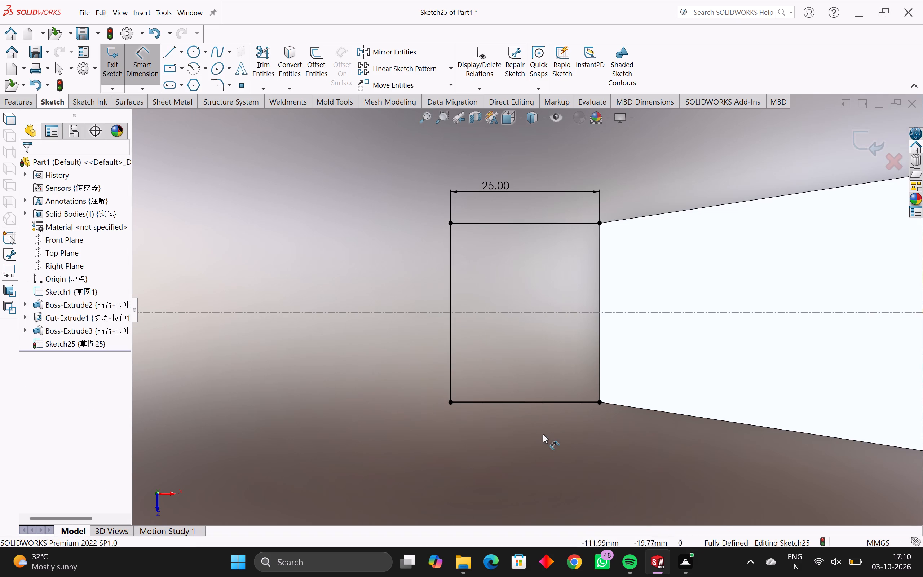
{"action": "middle_click_drag", "start_coordinate": [605, 450], "coordinate": [605, 441]}
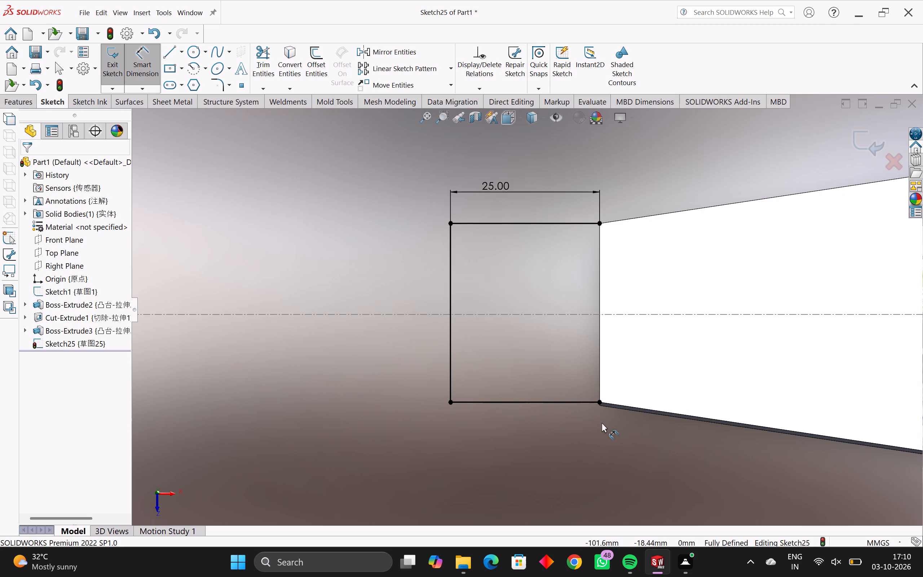
{"action": "middle_click_drag", "start_coordinate": [562, 441], "coordinate": [563, 432]}
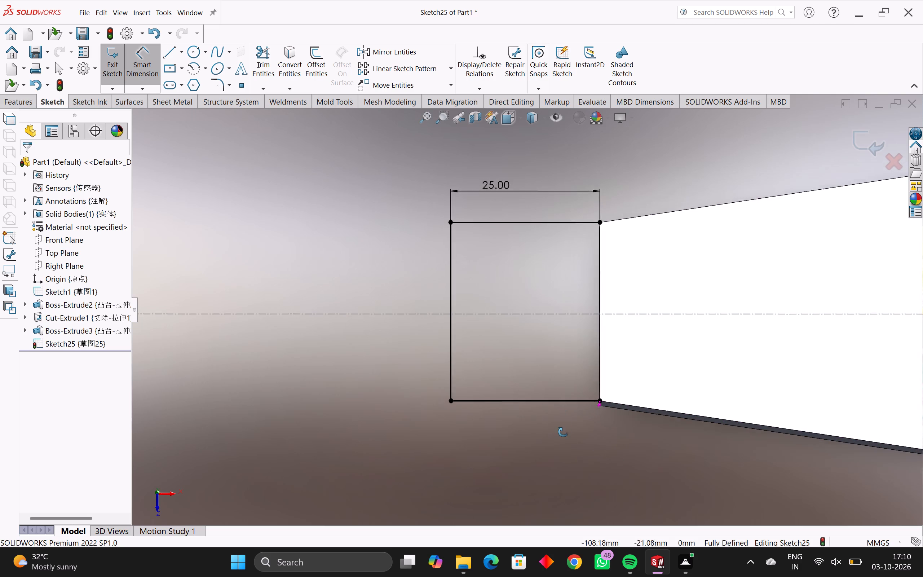
{"action": "middle_click_drag", "start_coordinate": [563, 432], "coordinate": [573, 289]}
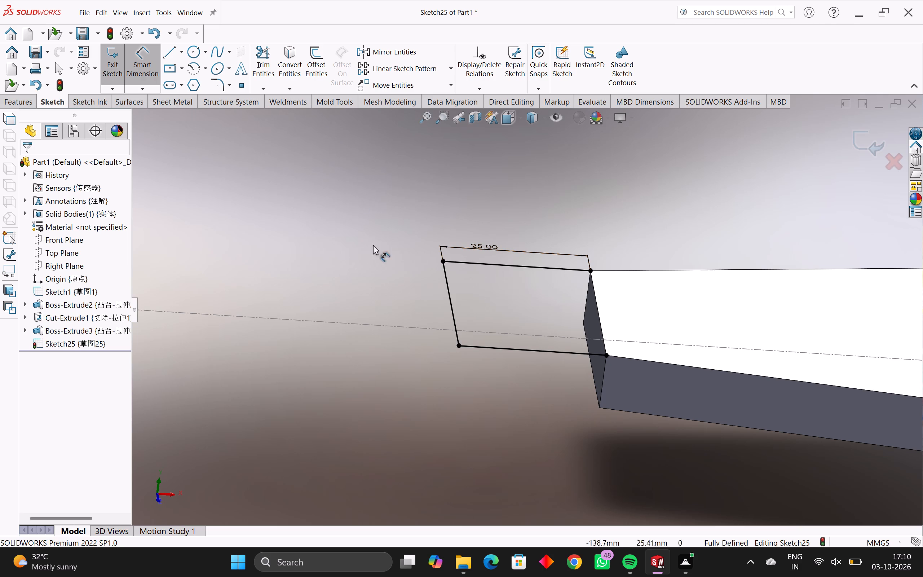
{"action": "left_click", "coordinate": [146, 70]}
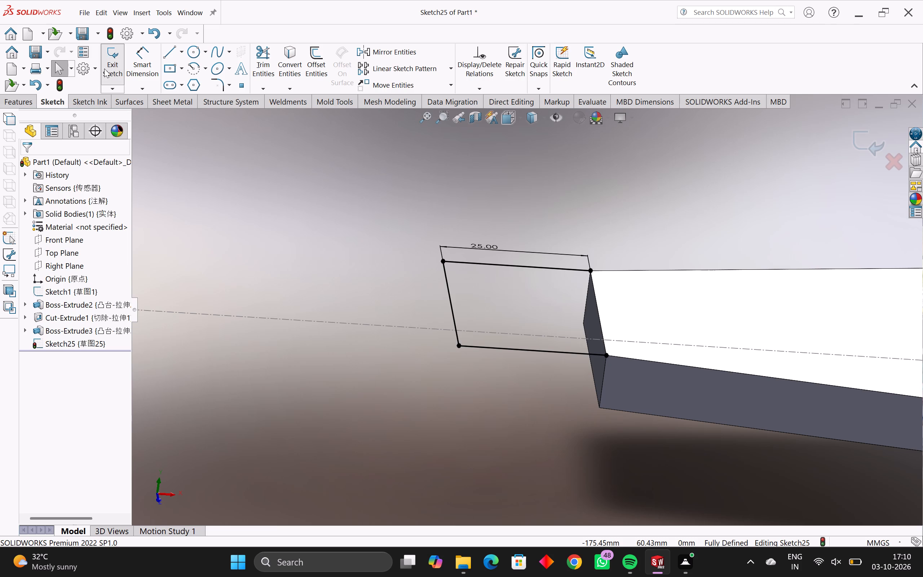
{"action": "left_click", "coordinate": [104, 69]}
{"action": "left_click", "coordinate": [23, 107]}
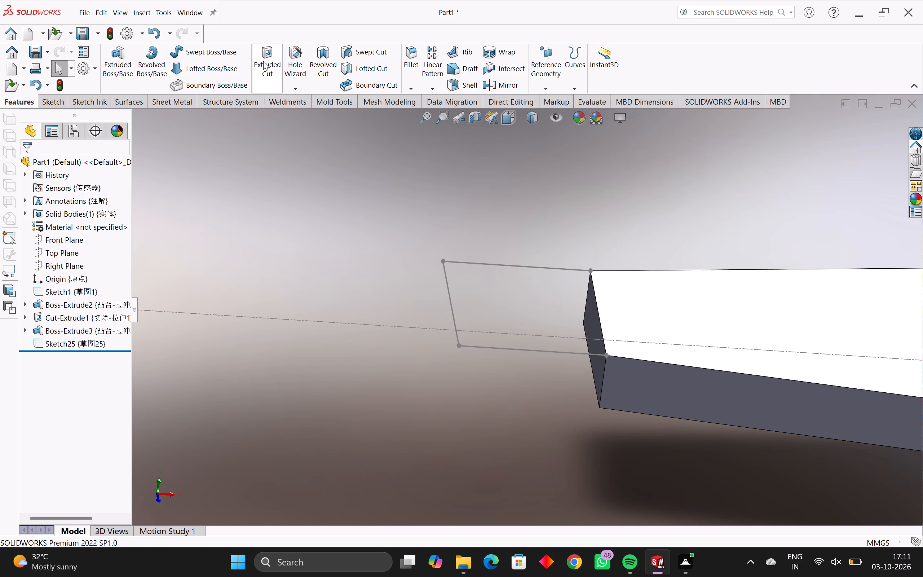
{"action": "left_click", "coordinate": [113, 54]}
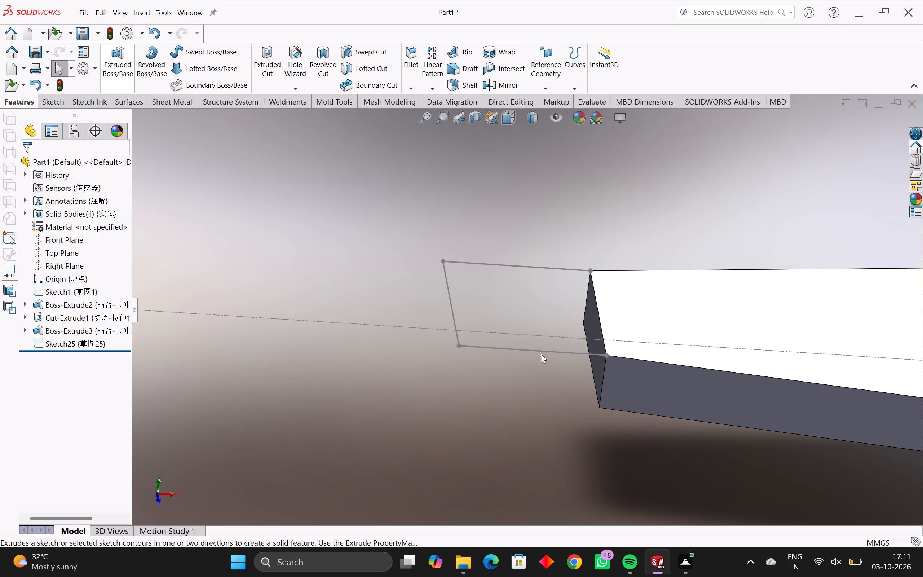
{"action": "left_click", "coordinate": [547, 352]}
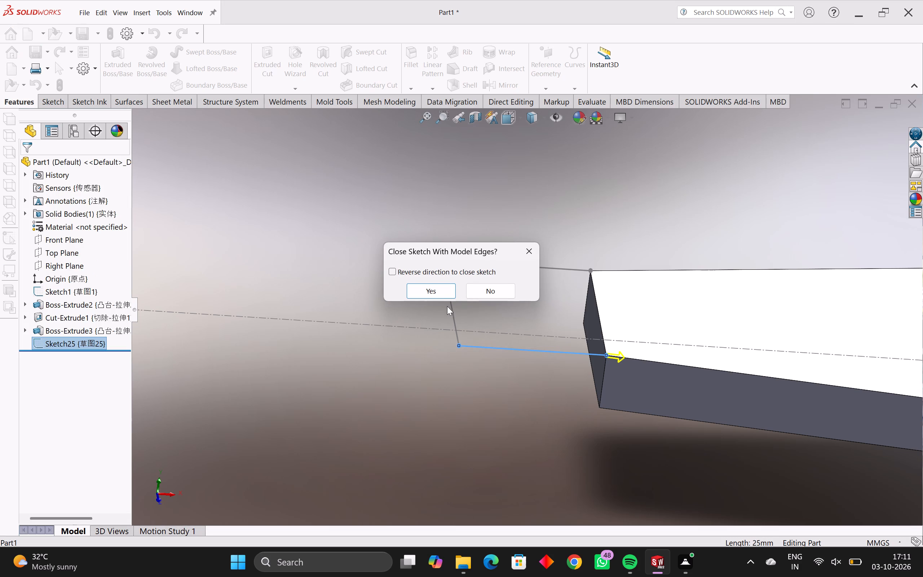
{"action": "left_click", "coordinate": [441, 293]}
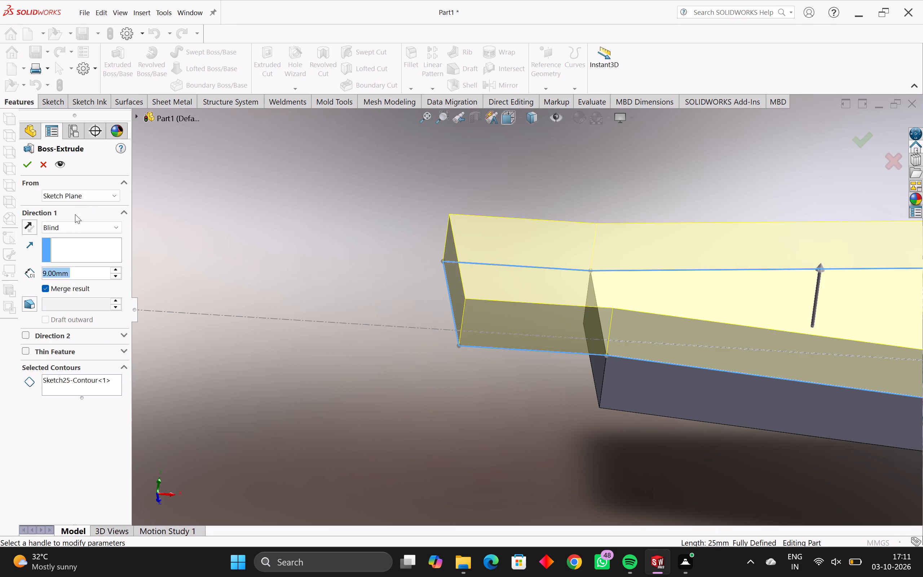
{"action": "left_click", "coordinate": [29, 225]}
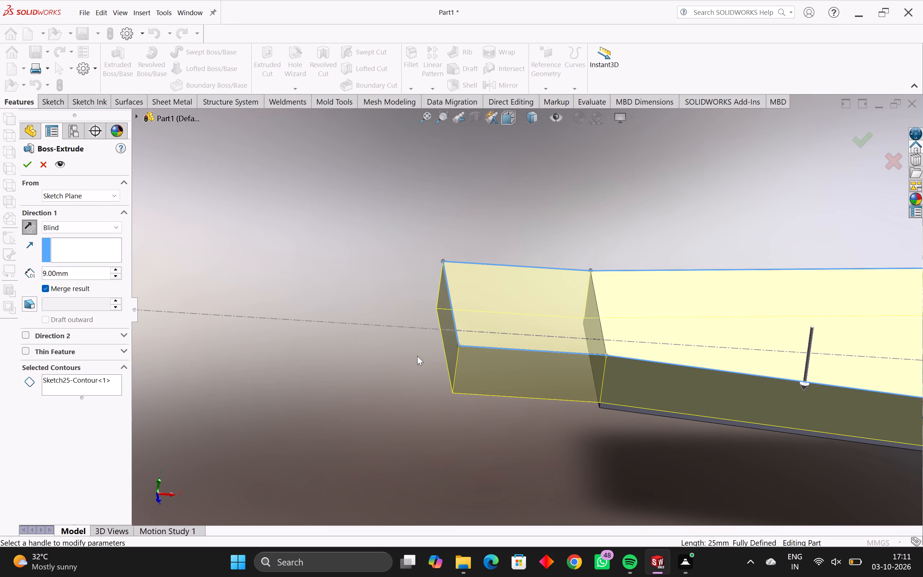
{"action": "left_click_drag", "start_coordinate": [93, 271], "coordinate": [19, 279]}
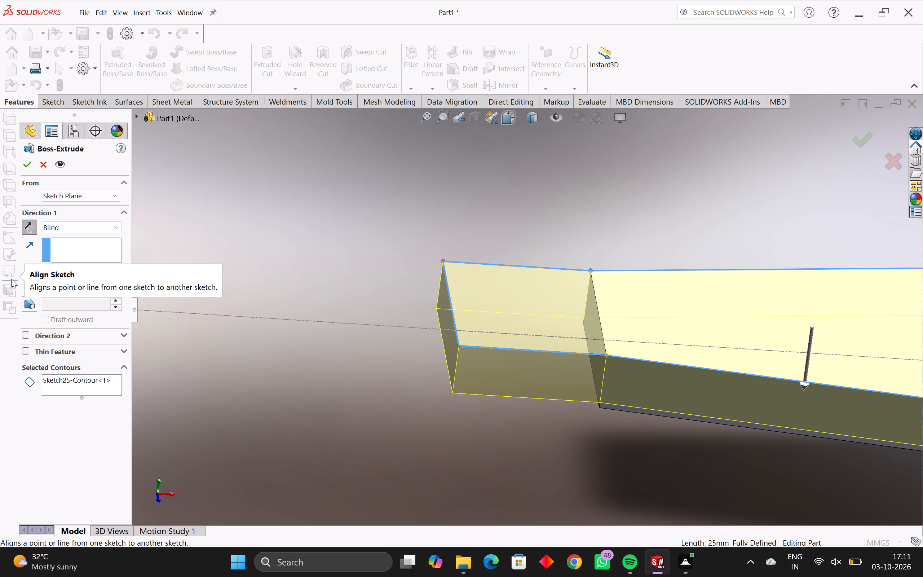
{"action": "type", "text": "10"}
{"action": "key", "text": "Return"}
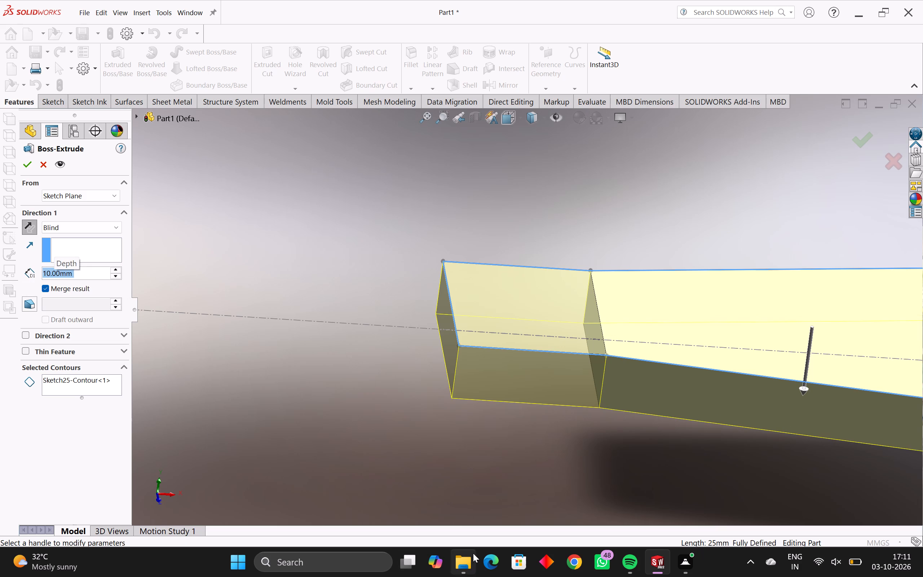
{"action": "scroll", "coordinate": [531, 462], "scroll_direction": "down", "scroll_amount": 2}
{"action": "middle_click_drag", "start_coordinate": [536, 457], "coordinate": [525, 431]}
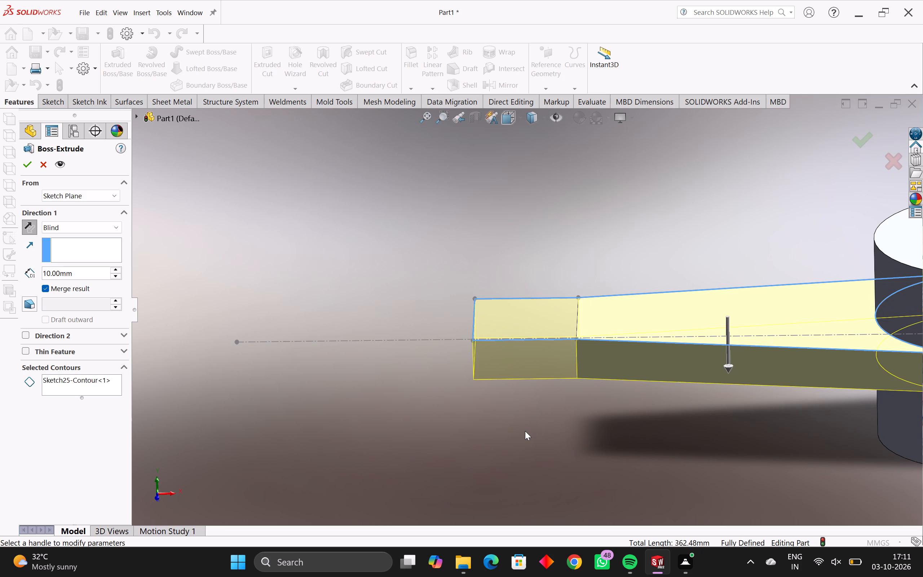
{"action": "key", "text": "Return"}
Start a new sketch on the end block's side face with the Line tool.
{"action": "middle_click_drag", "start_coordinate": [568, 411], "coordinate": [561, 440]}
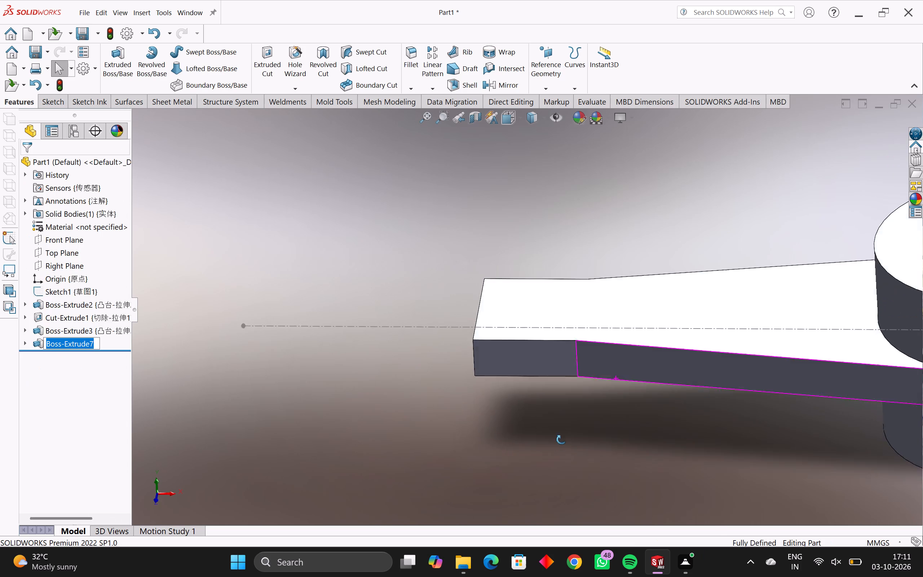
{"action": "middle_click_drag", "start_coordinate": [561, 440], "coordinate": [565, 396]}
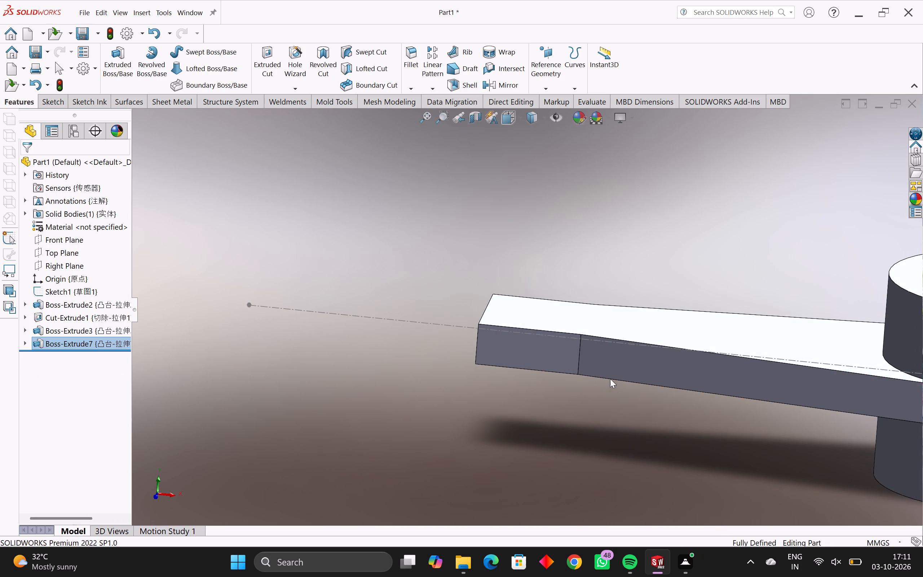
{"action": "left_click", "coordinate": [552, 358]}
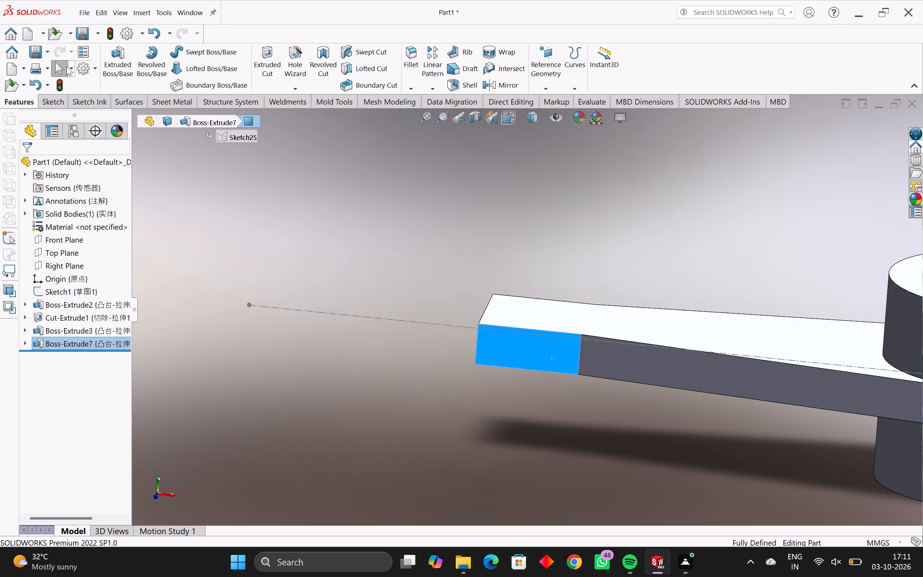
{"action": "left_click", "coordinate": [53, 100]}
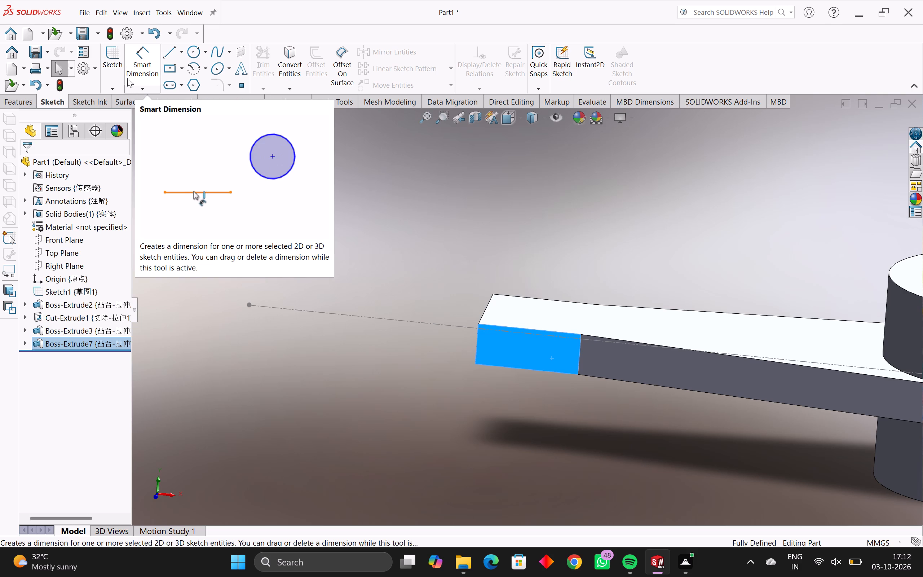
{"action": "left_click", "coordinate": [110, 53]}
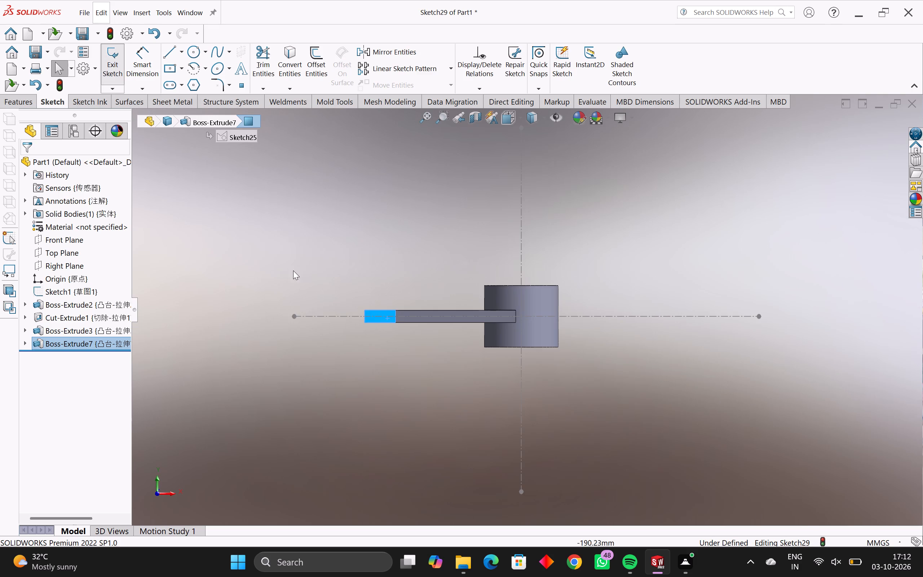
{"action": "scroll", "coordinate": [400, 330], "scroll_direction": "up", "scroll_amount": 6}
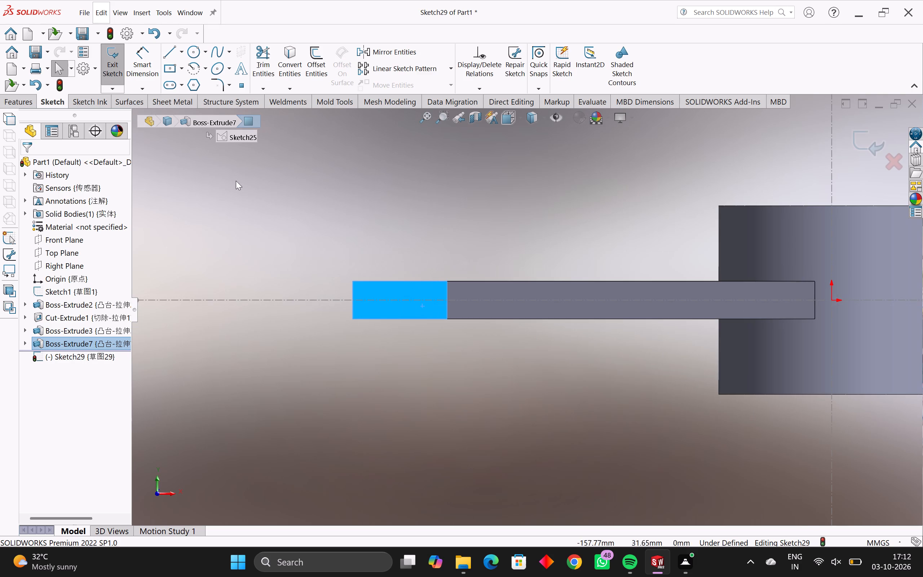
{"action": "left_click", "coordinate": [169, 55]}
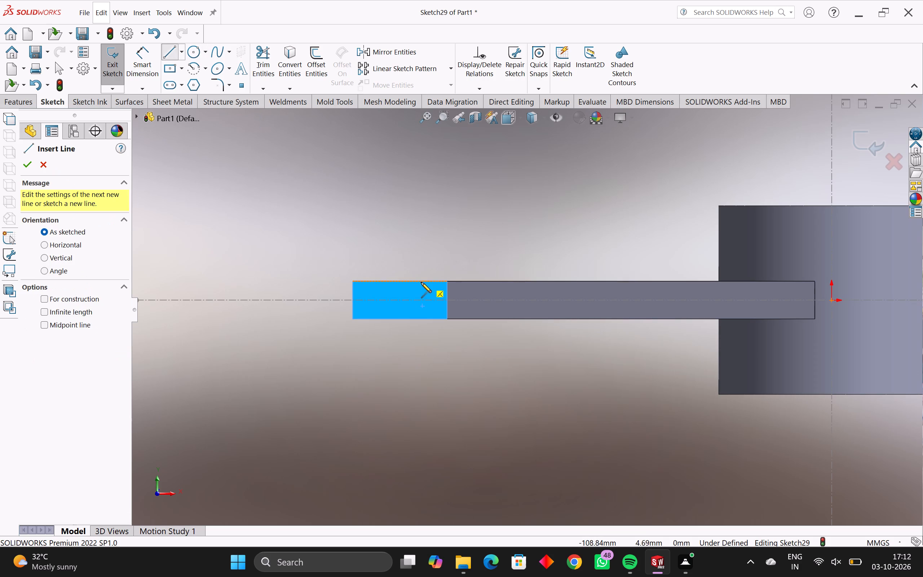
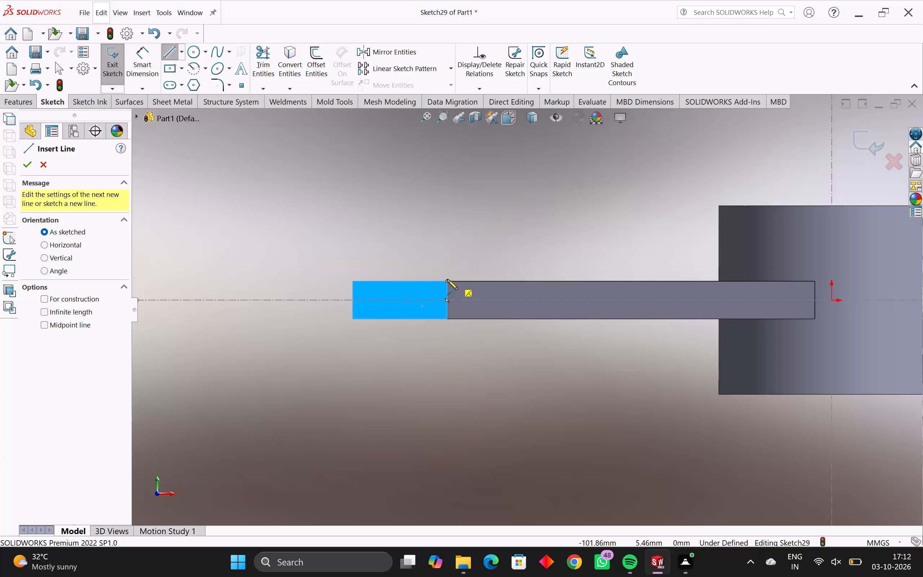
Sketch a three-sided open outline on top of the end block, 25 mm wide and about 15.3 mm high, ending on the block's upper corners.
{"action": "left_click", "coordinate": [447, 280]}
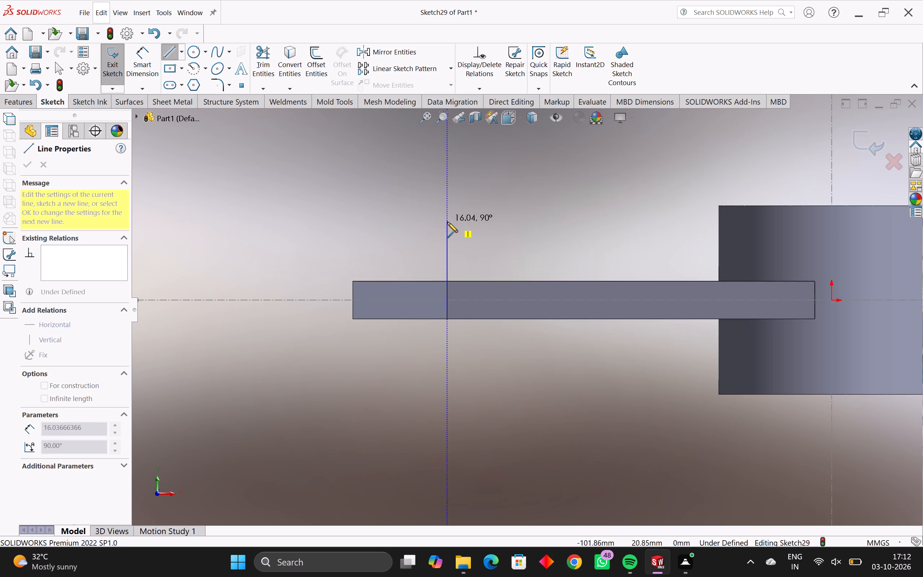
{"action": "left_click", "coordinate": [447, 224]}
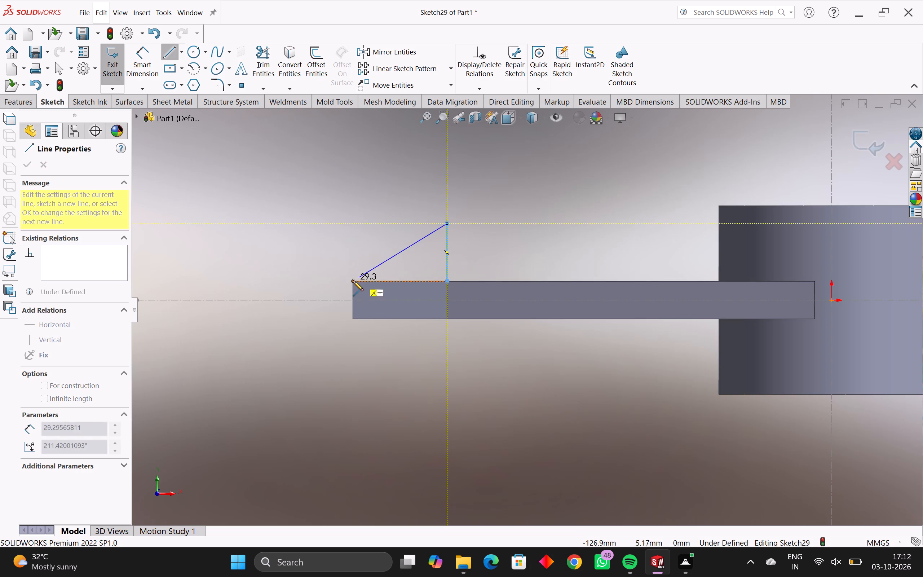
{"action": "left_click", "coordinate": [352, 223]}
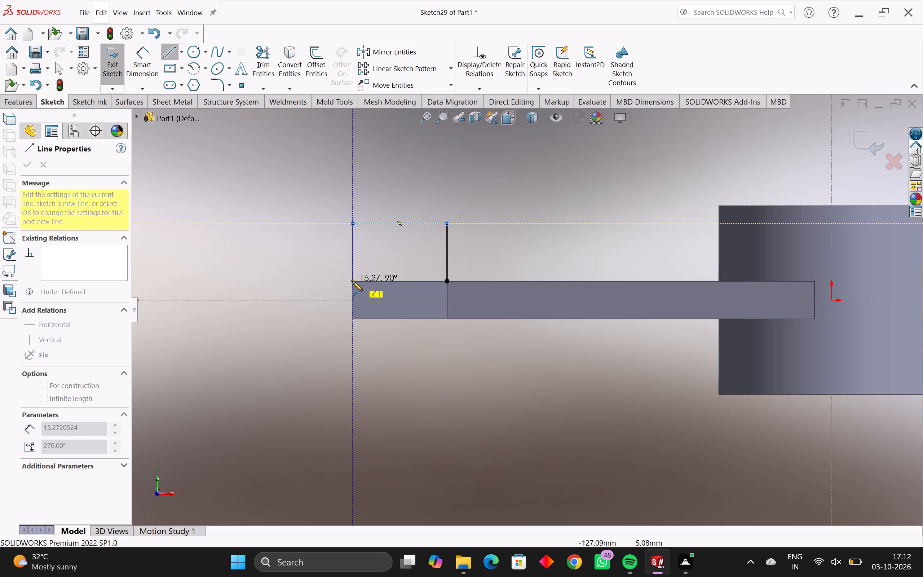
{"action": "left_click", "coordinate": [350, 279]}
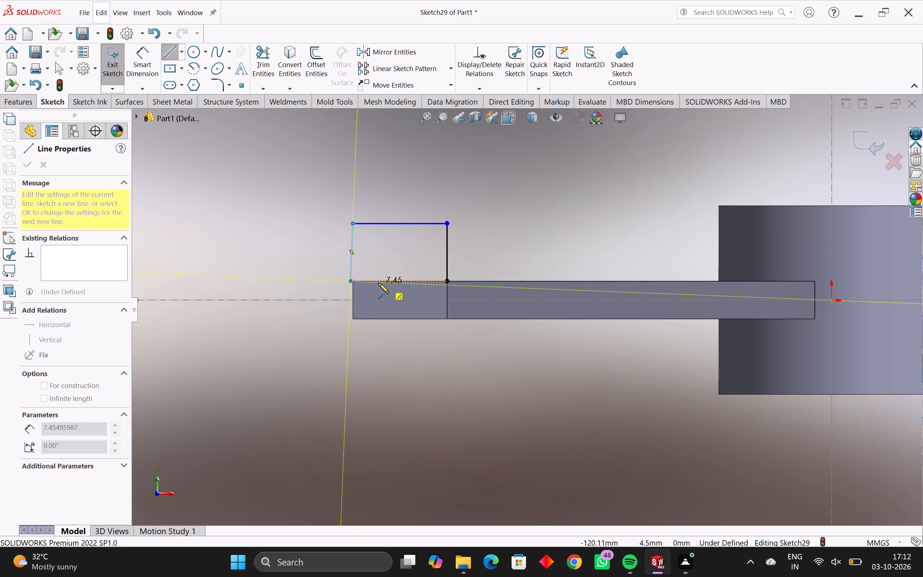
{"action": "key", "text": "ctrl+z"}
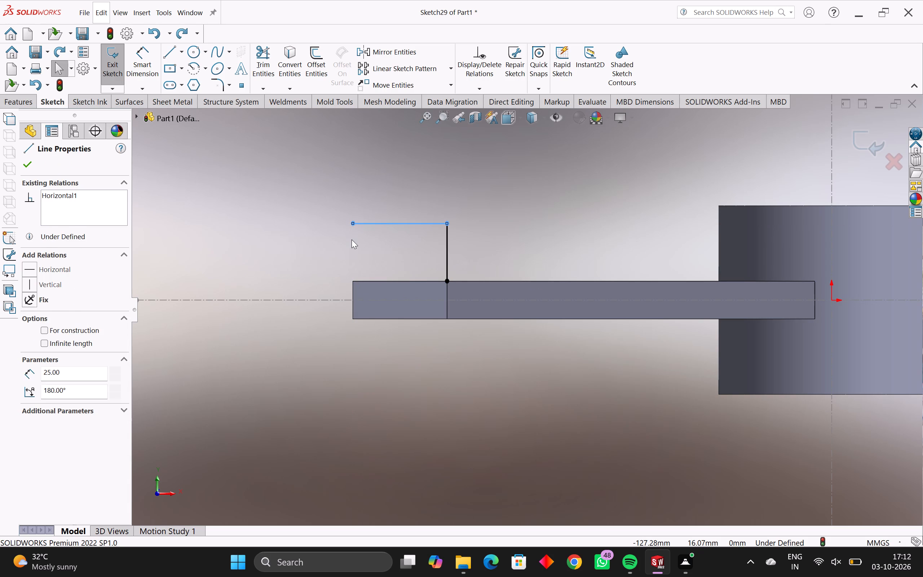
{"action": "key", "text": "l"}
{"action": "left_click", "coordinate": [353, 224]}
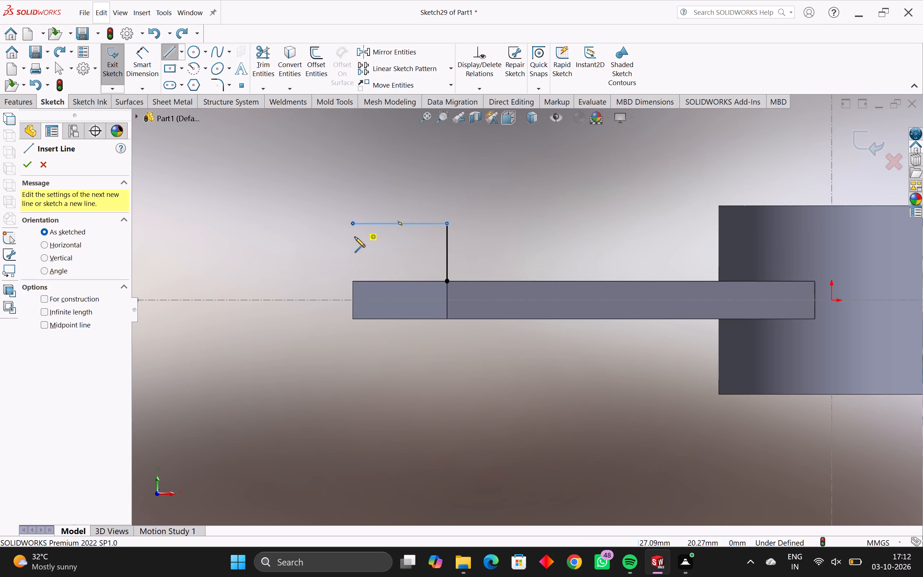
{"action": "left_click", "coordinate": [353, 280]}
{"action": "key", "text": "Escape"}
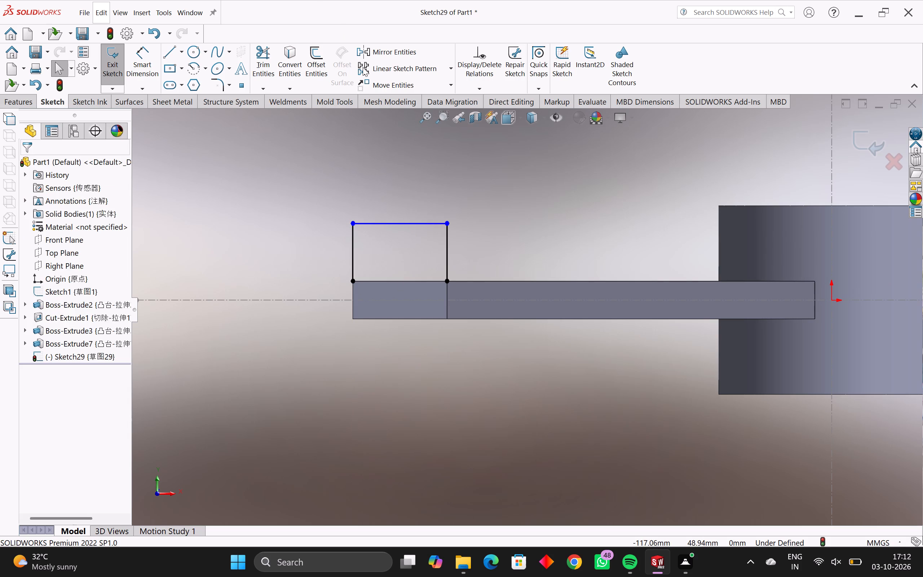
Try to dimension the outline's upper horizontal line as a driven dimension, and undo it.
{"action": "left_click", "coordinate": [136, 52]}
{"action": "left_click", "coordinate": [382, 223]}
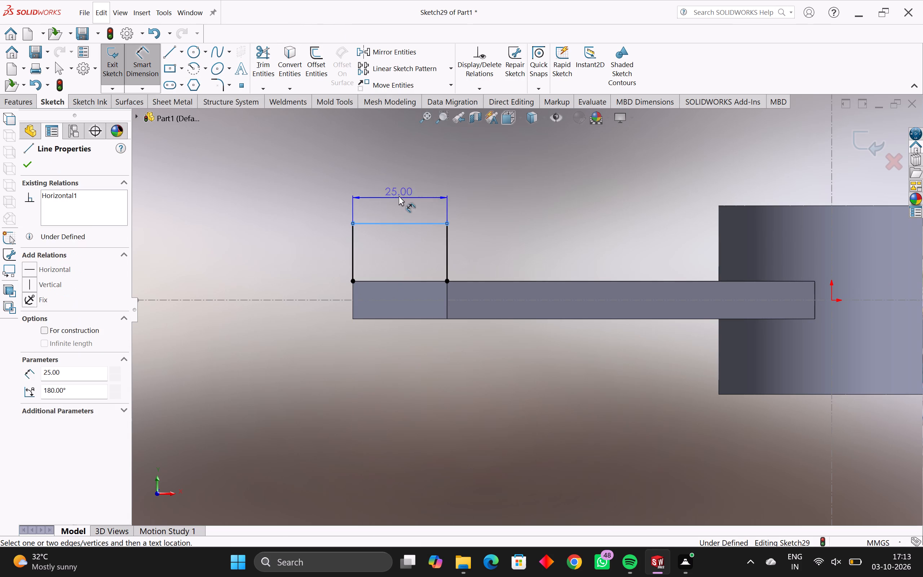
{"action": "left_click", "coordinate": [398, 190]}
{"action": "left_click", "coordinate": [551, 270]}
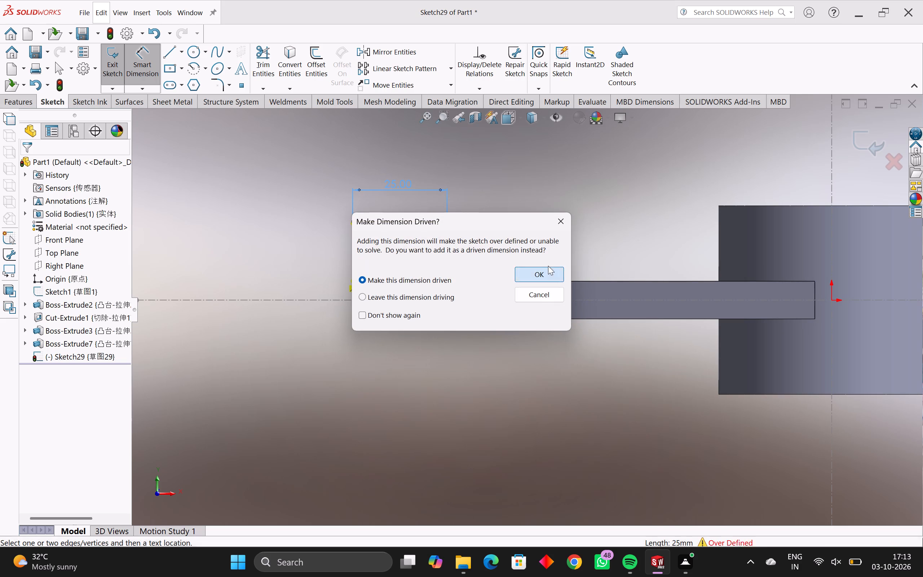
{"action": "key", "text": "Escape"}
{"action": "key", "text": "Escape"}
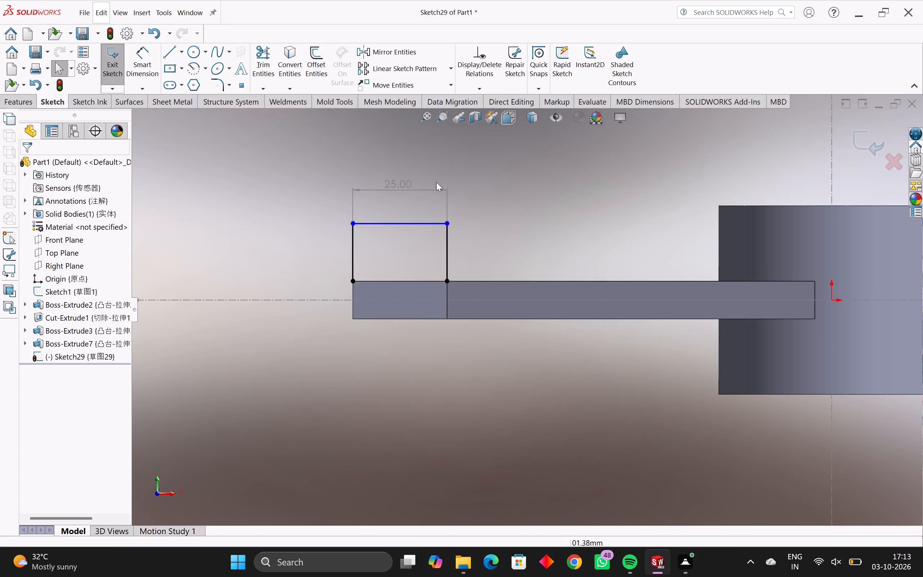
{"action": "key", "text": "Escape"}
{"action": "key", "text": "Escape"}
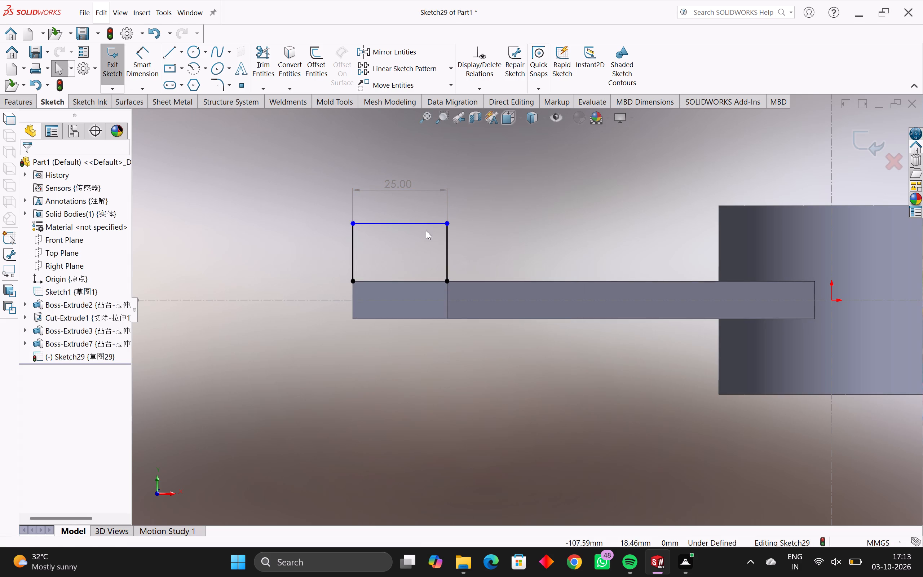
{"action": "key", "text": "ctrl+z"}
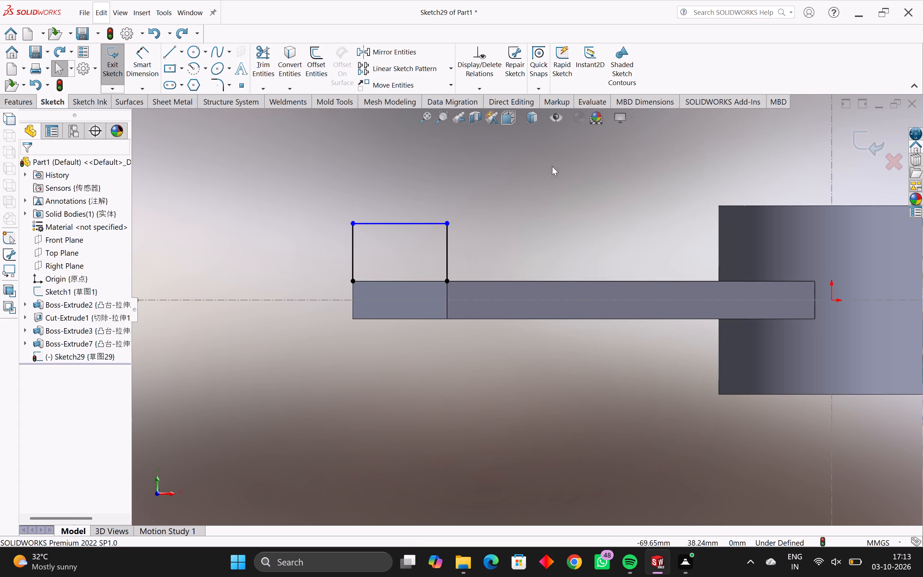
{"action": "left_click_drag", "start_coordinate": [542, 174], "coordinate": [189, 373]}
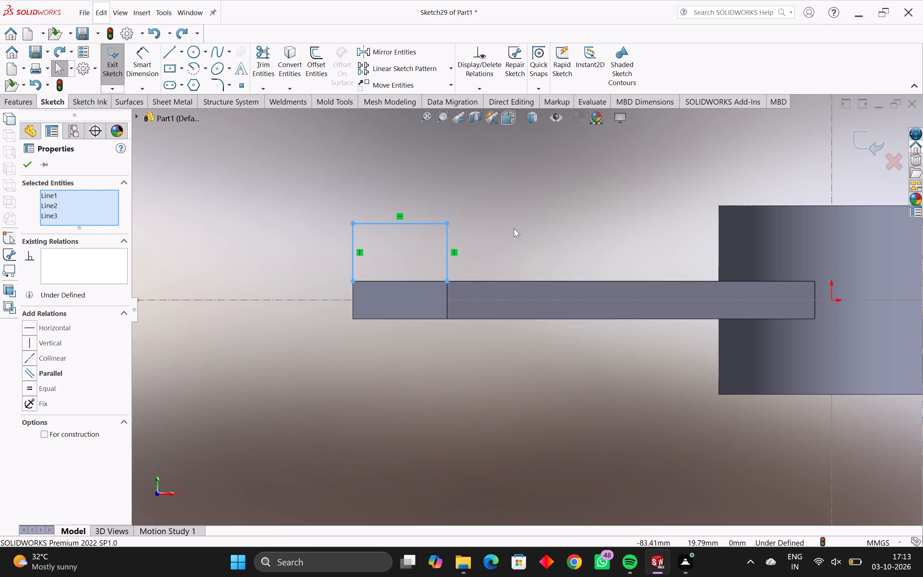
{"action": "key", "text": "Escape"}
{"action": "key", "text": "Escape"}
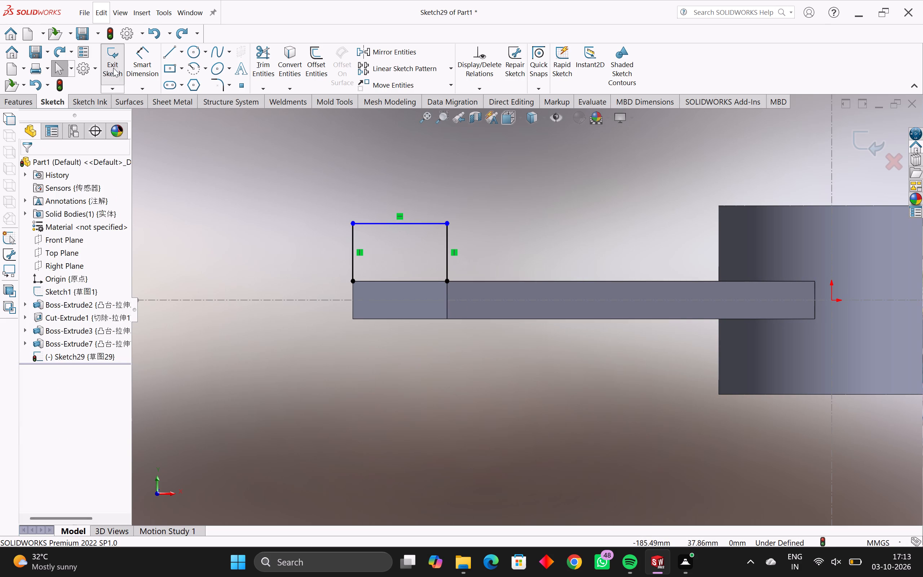
Draw a circle of radius 12.5 mm centred on the upper horizontal line's midpoint, reaching the line's endpoint.
{"action": "left_click", "coordinate": [188, 56]}
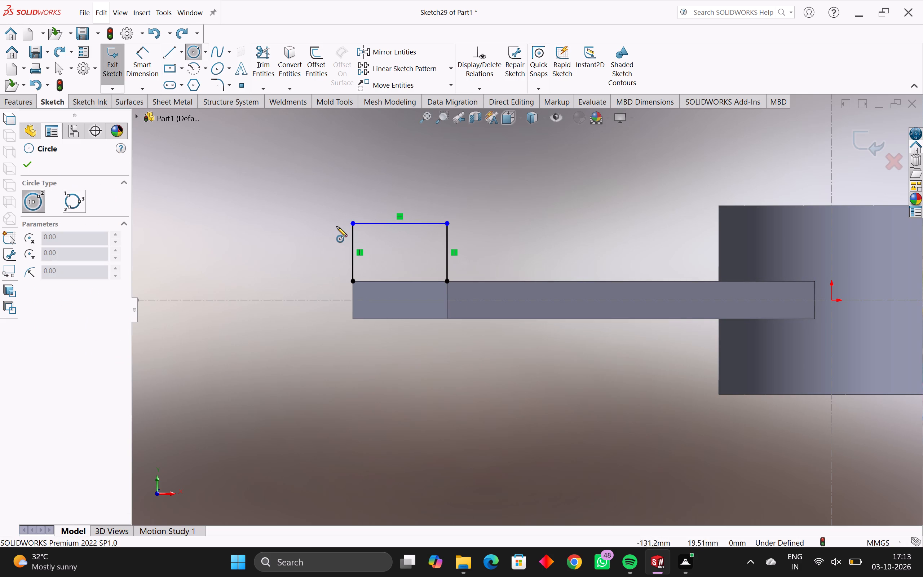
{"action": "left_click", "coordinate": [399, 223]}
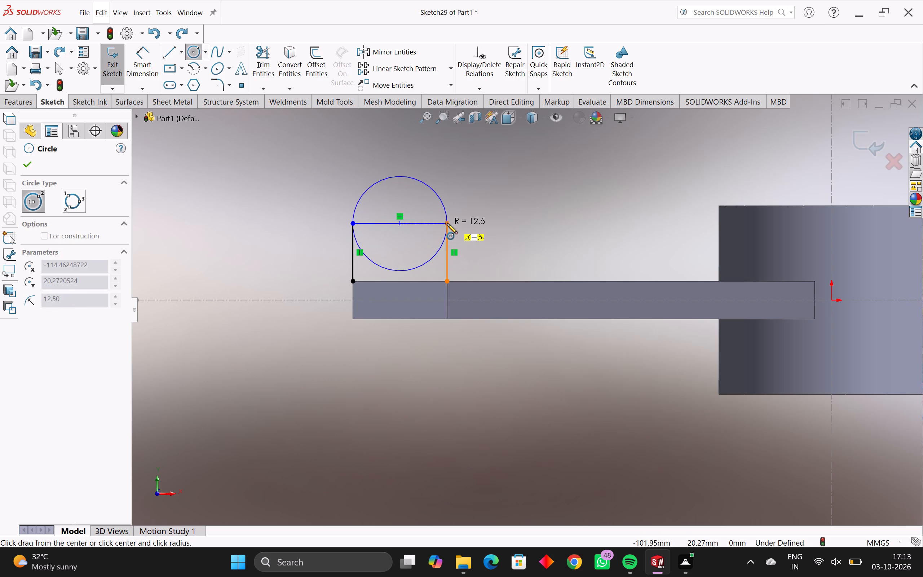
{"action": "left_click", "coordinate": [447, 224]}
{"action": "key", "text": "Escape"}
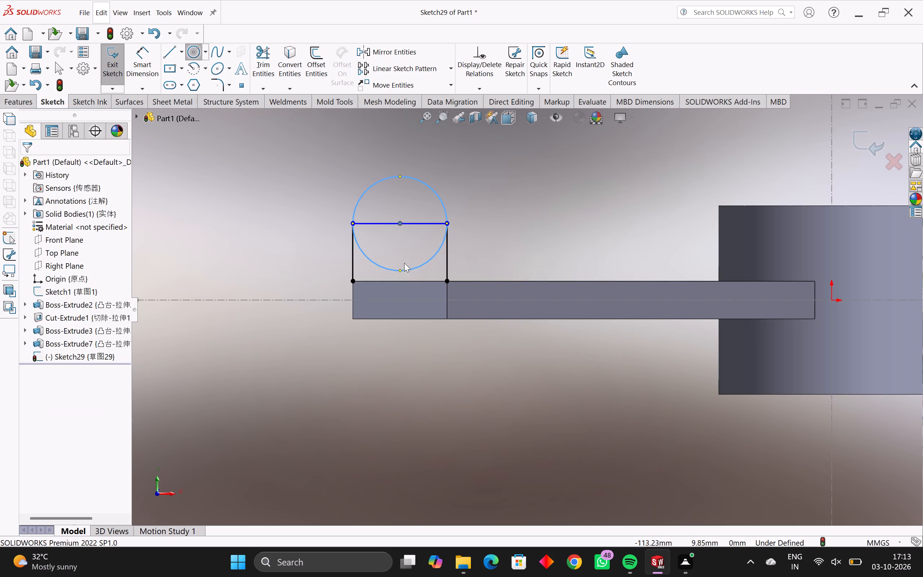
{"action": "key", "text": "Escape"}
Draw a concentric inner circle at the same centre and set its radius to 6 mm.
{"action": "key", "text": "c"}
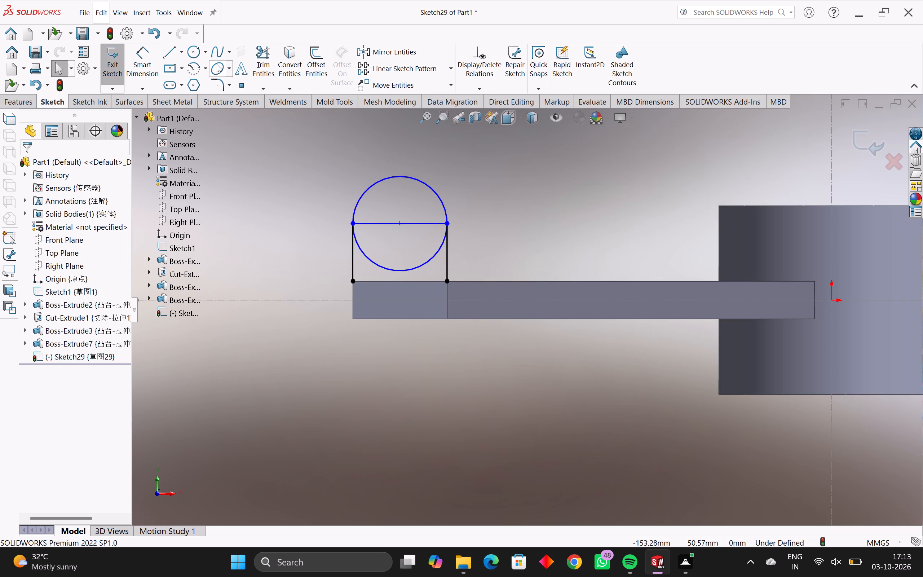
{"action": "left_click", "coordinate": [198, 49]}
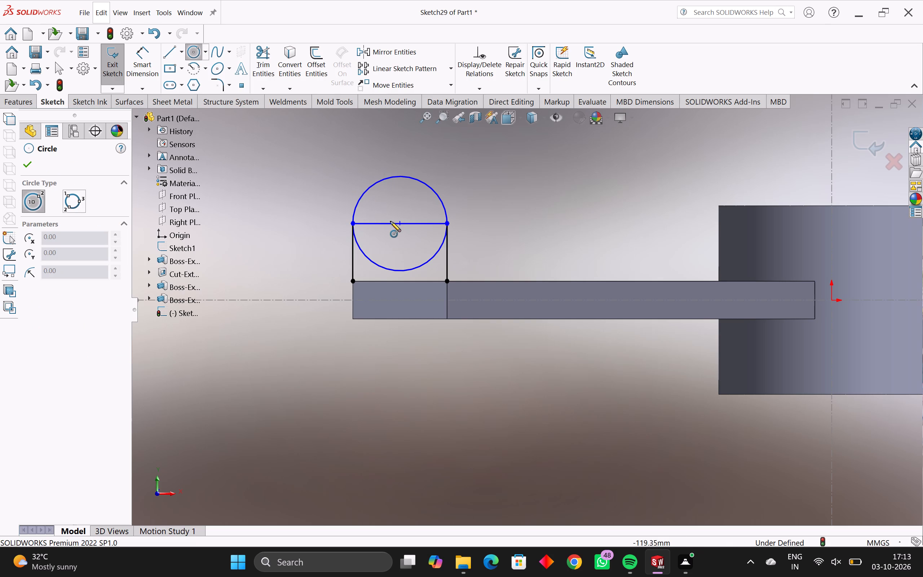
{"action": "left_click", "coordinate": [400, 224]}
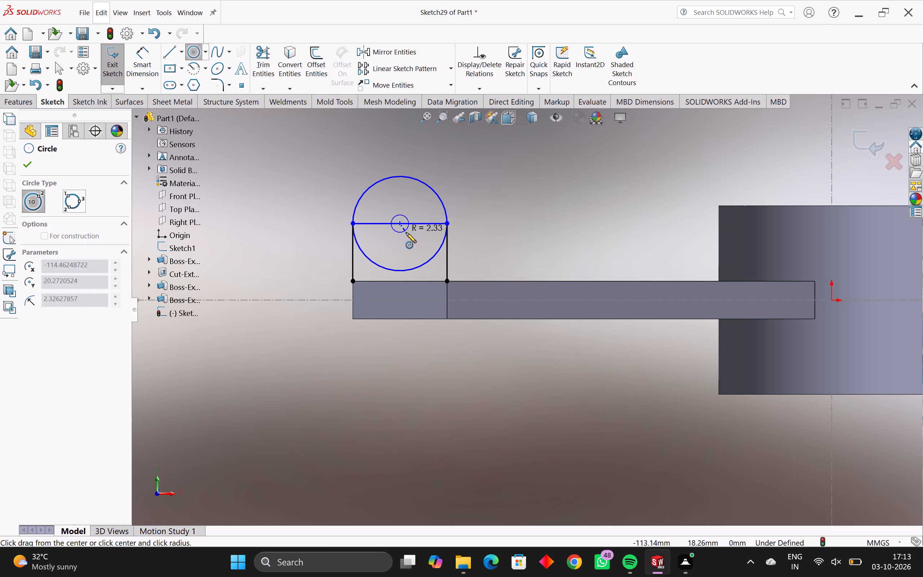
{"action": "left_click", "coordinate": [410, 239]}
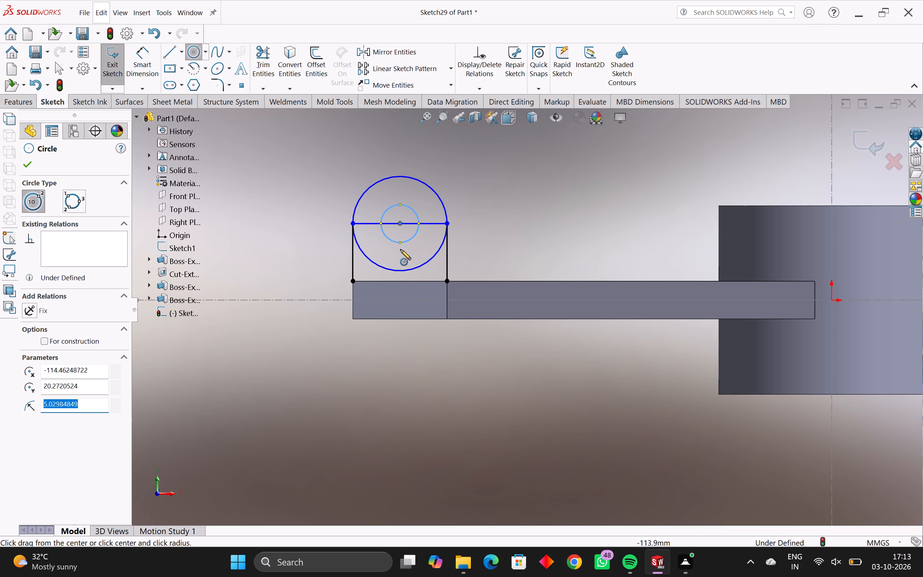
{"action": "key", "text": "6"}
{"action": "key", "text": "Return"}
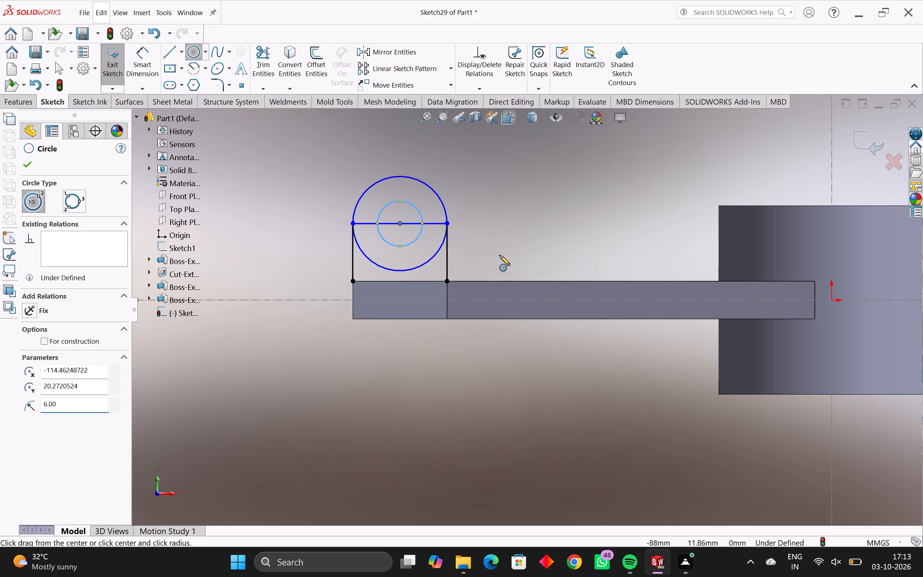
Trim away the outer circle's lower half and the entire horizontal line through the centre, keeping the inner circle whole.
{"action": "left_click", "coordinate": [265, 51]}
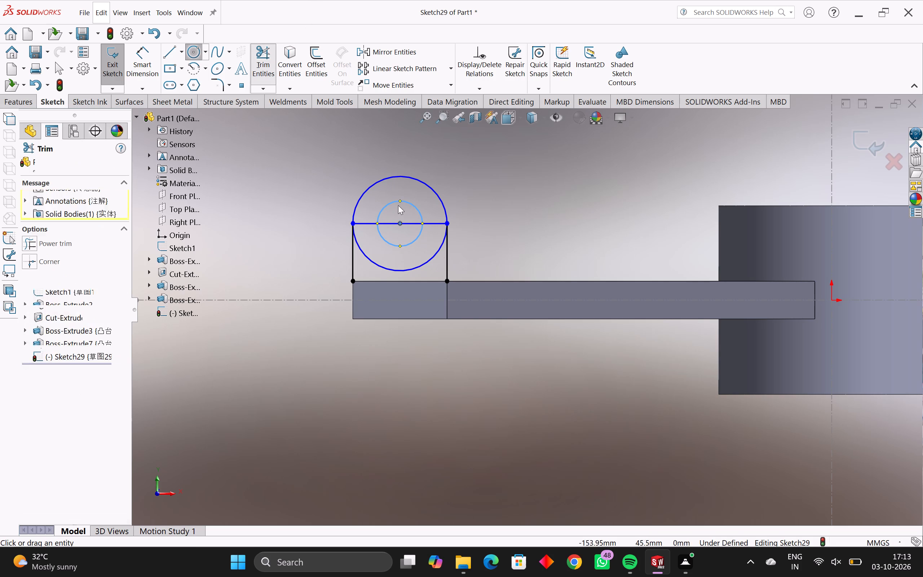
{"action": "left_click", "coordinate": [420, 265]}
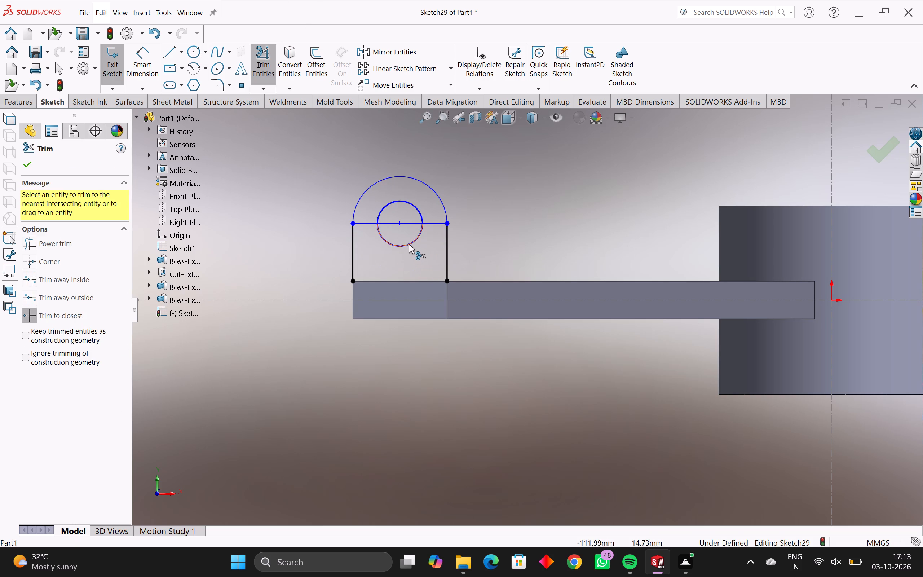
{"action": "left_click", "coordinate": [409, 244]}
{"action": "key", "text": "ctrl+z"}
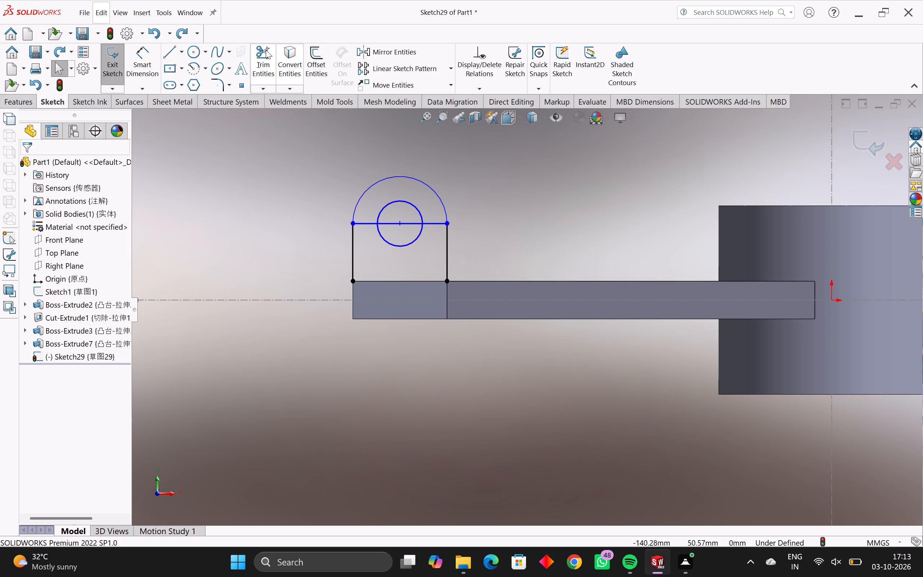
{"action": "left_click", "coordinate": [255, 50]}
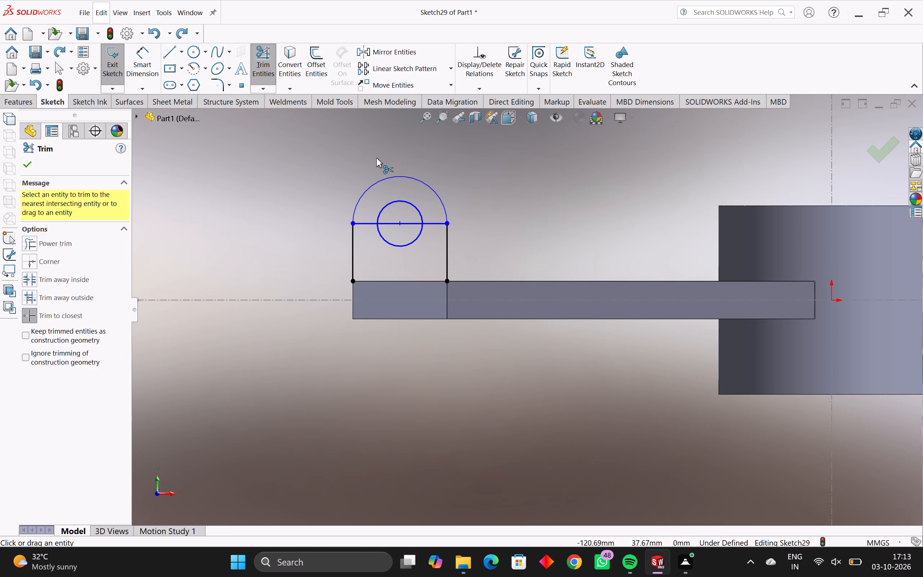
{"action": "left_click", "coordinate": [370, 222]}
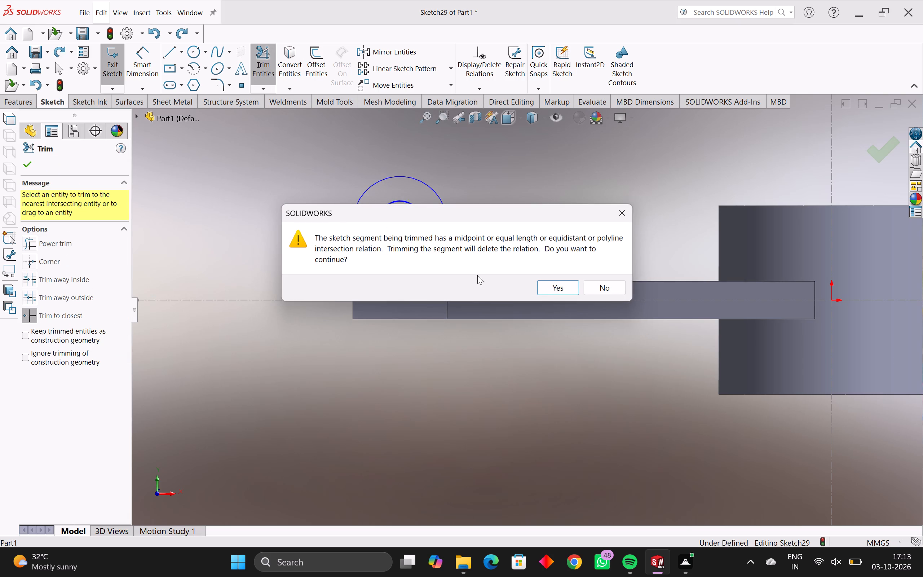
{"action": "left_click", "coordinate": [545, 290]}
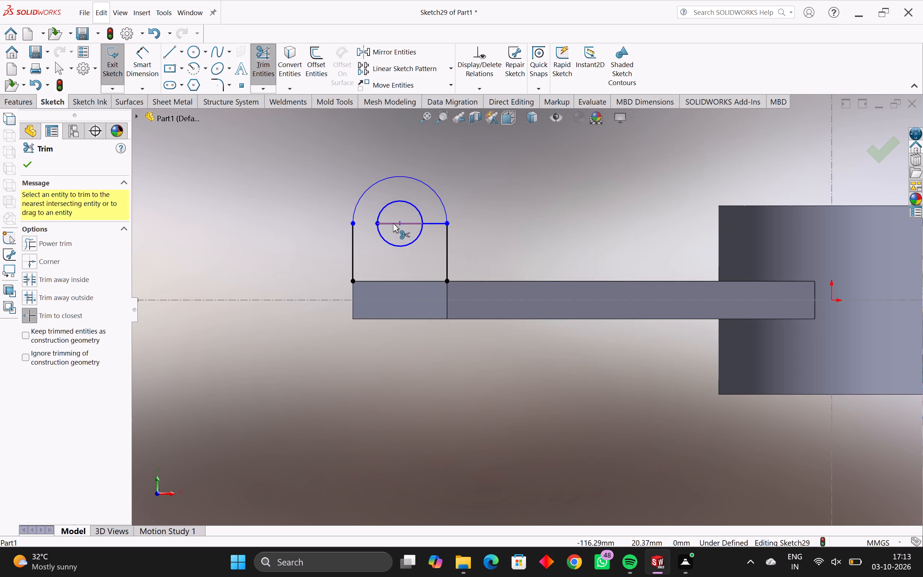
{"action": "left_click", "coordinate": [393, 223]}
{"action": "left_click", "coordinate": [436, 224]}
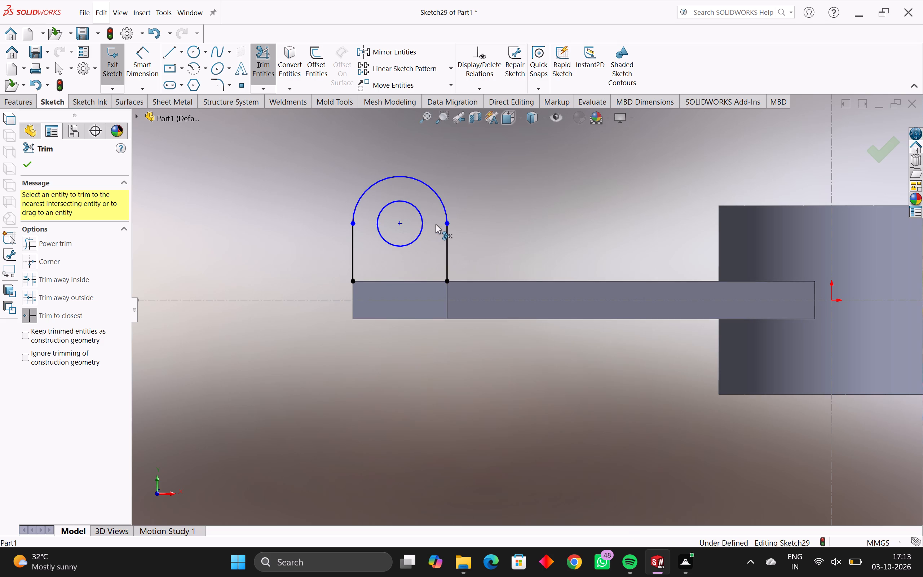
{"action": "middle_click_drag", "start_coordinate": [471, 277], "coordinate": [554, 291]}
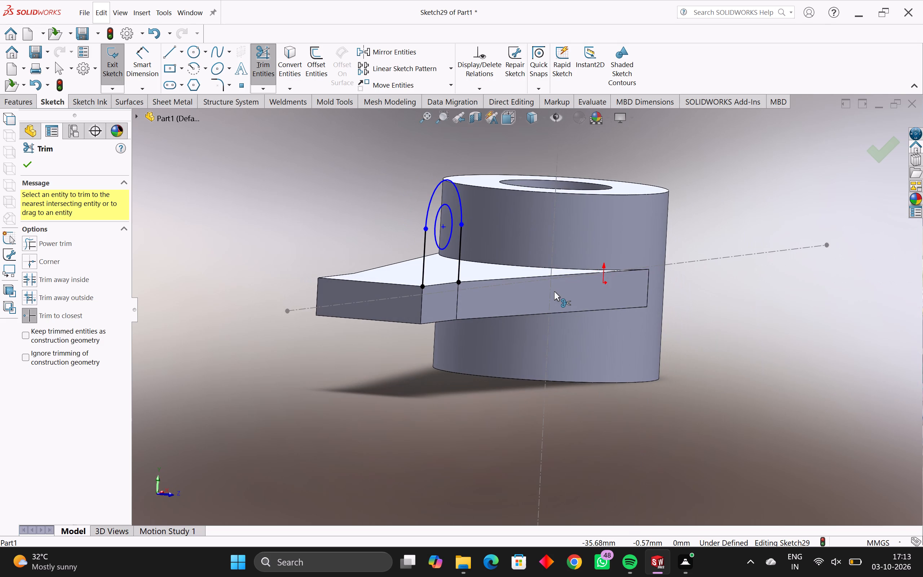
{"action": "key", "text": "Escape"}
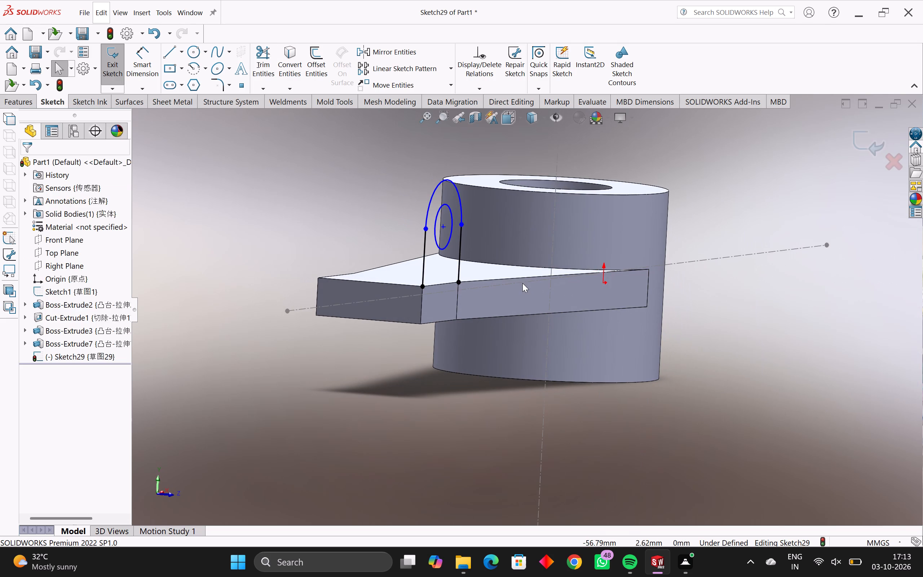
{"action": "key", "text": "Escape"}
Apply Fully Define Sketch to the prong outline's arc and vertical lines plus the inner circle, calculating relations and dimensions.
{"action": "left_click_drag", "start_coordinate": [511, 172], "coordinate": [343, 332]}
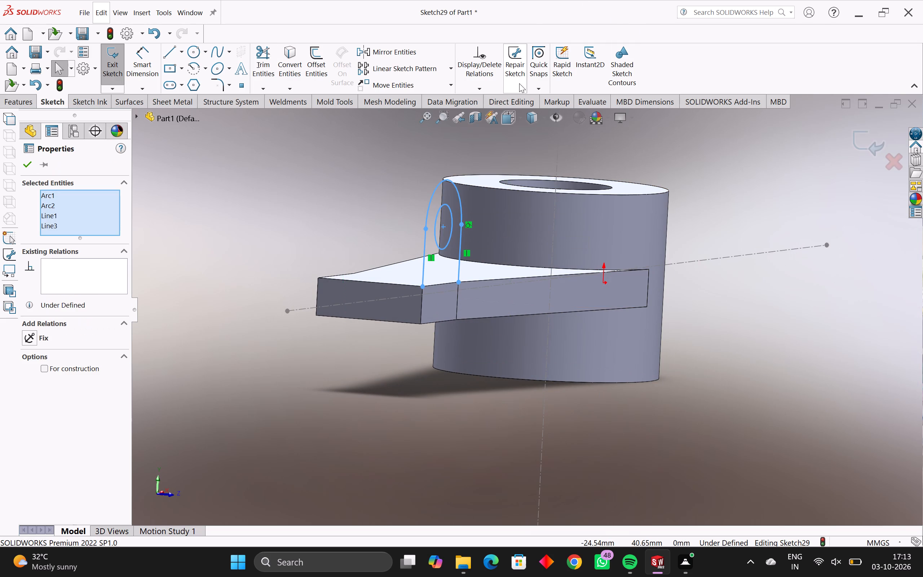
{"action": "left_click", "coordinate": [487, 91]}
{"action": "left_click", "coordinate": [500, 140]}
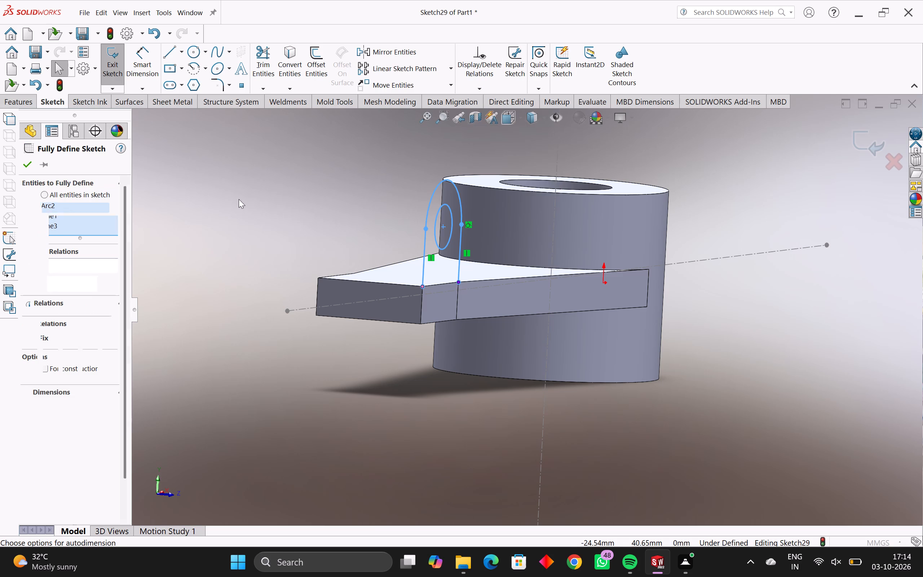
{"action": "left_click", "coordinate": [83, 287]}
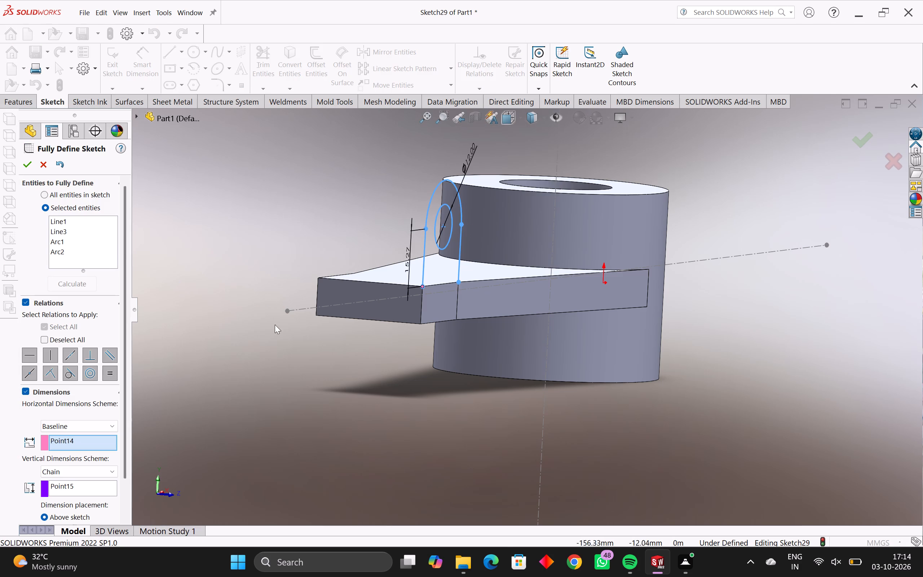
{"action": "middle_click_drag", "start_coordinate": [418, 348], "coordinate": [368, 358]}
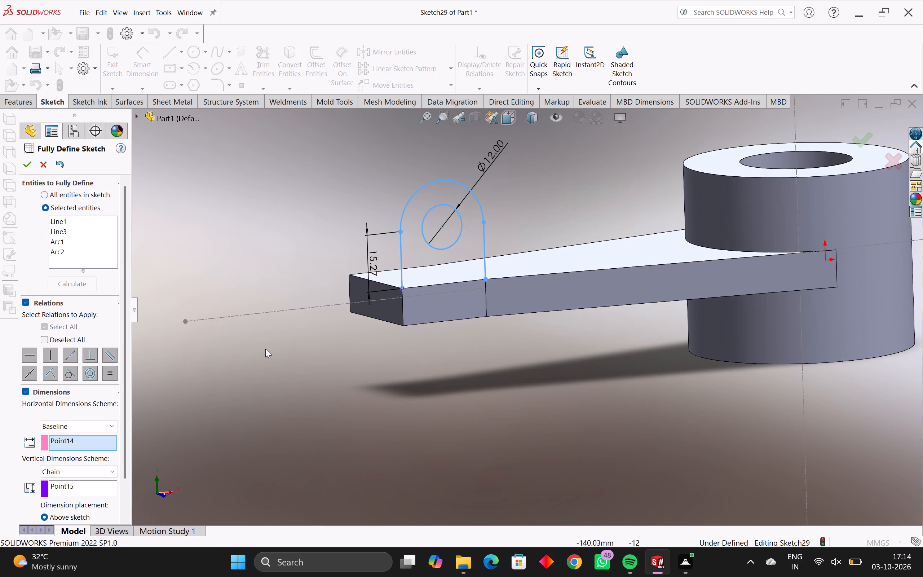
{"action": "left_click", "coordinate": [30, 162]}
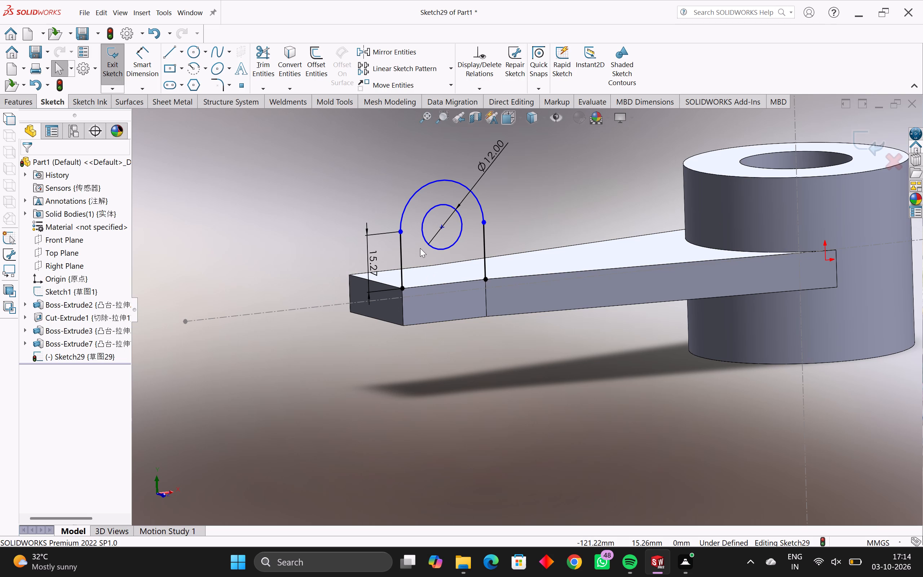
Rerun Fully Define Sketch on the same prong entities, calculating first with dimensions only and again with relations included.
{"action": "left_click_drag", "start_coordinate": [544, 140], "coordinate": [508, 184]}
{"action": "left_click_drag", "start_coordinate": [508, 184], "coordinate": [319, 275]}
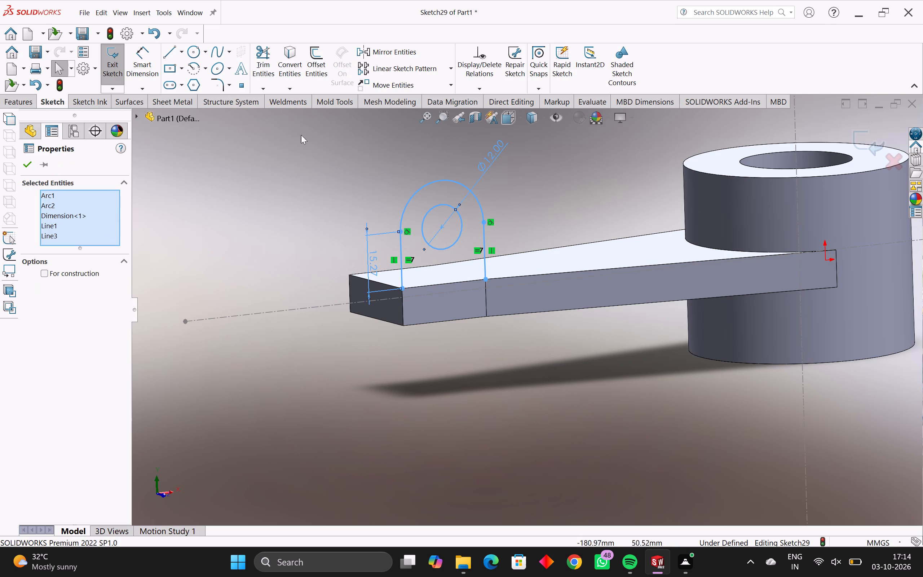
{"action": "left_click", "coordinate": [475, 86]}
{"action": "left_click", "coordinate": [477, 135]}
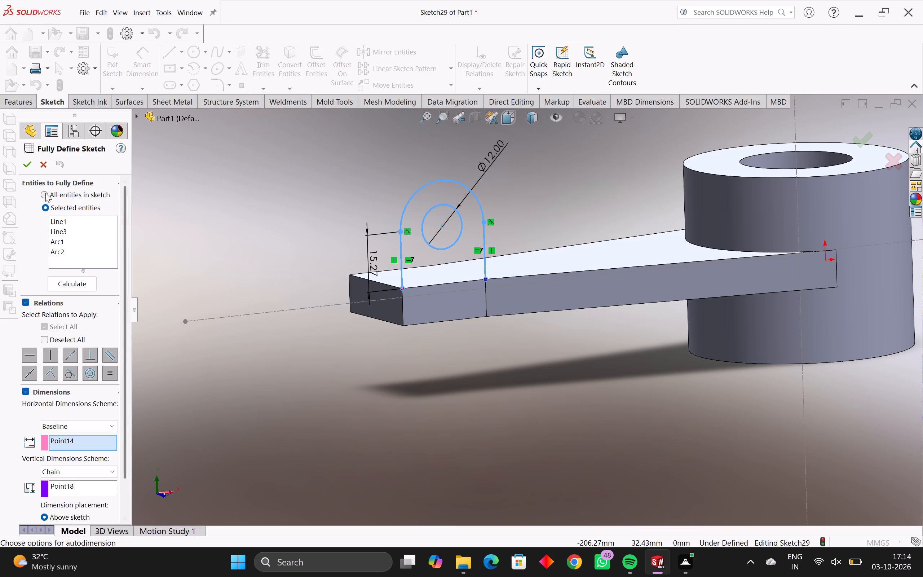
{"action": "left_click", "coordinate": [27, 300]}
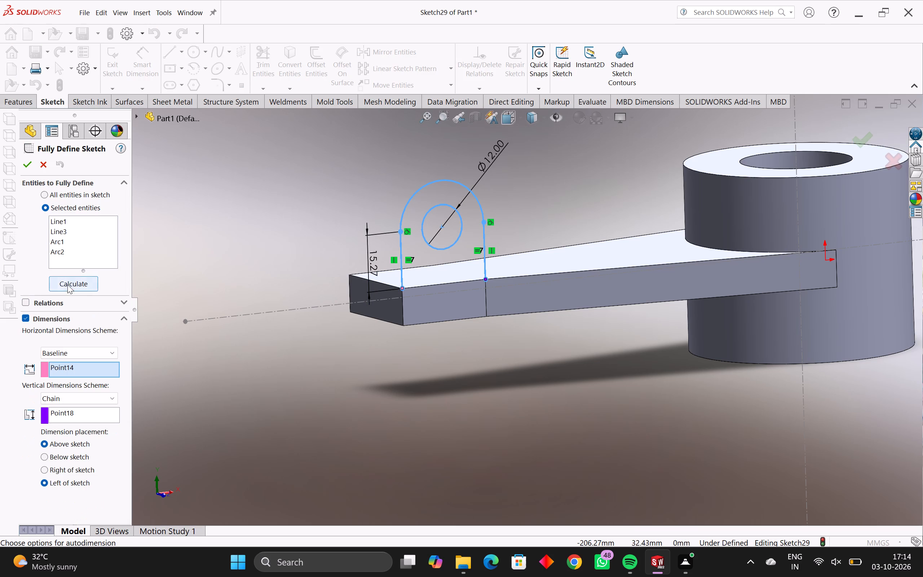
{"action": "left_click", "coordinate": [67, 285]}
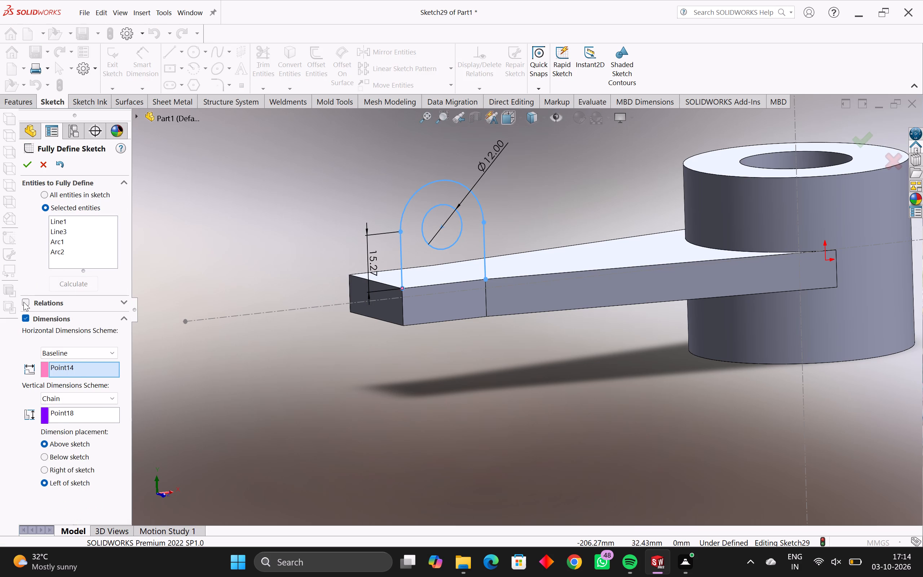
{"action": "left_click", "coordinate": [23, 302]}
{"action": "left_click", "coordinate": [63, 284]}
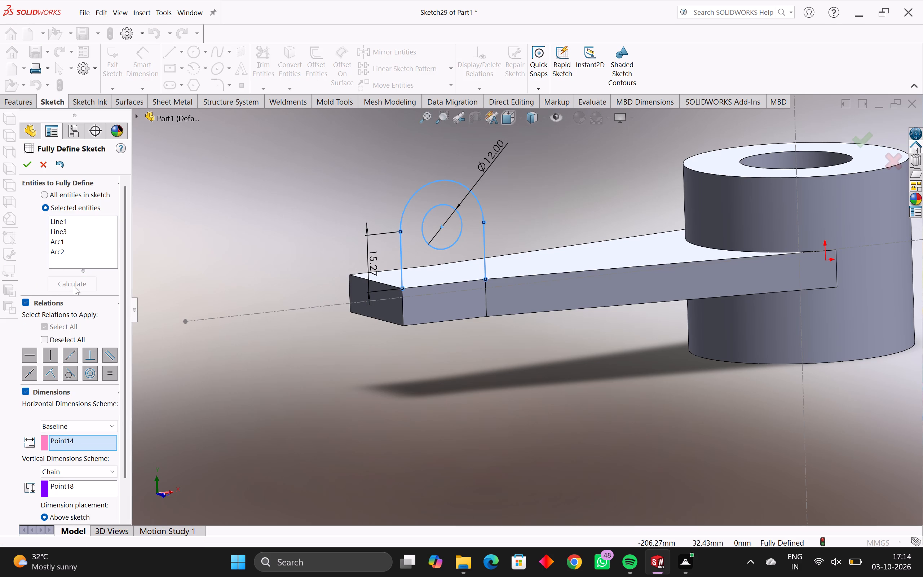
{"action": "key", "text": "Return"}
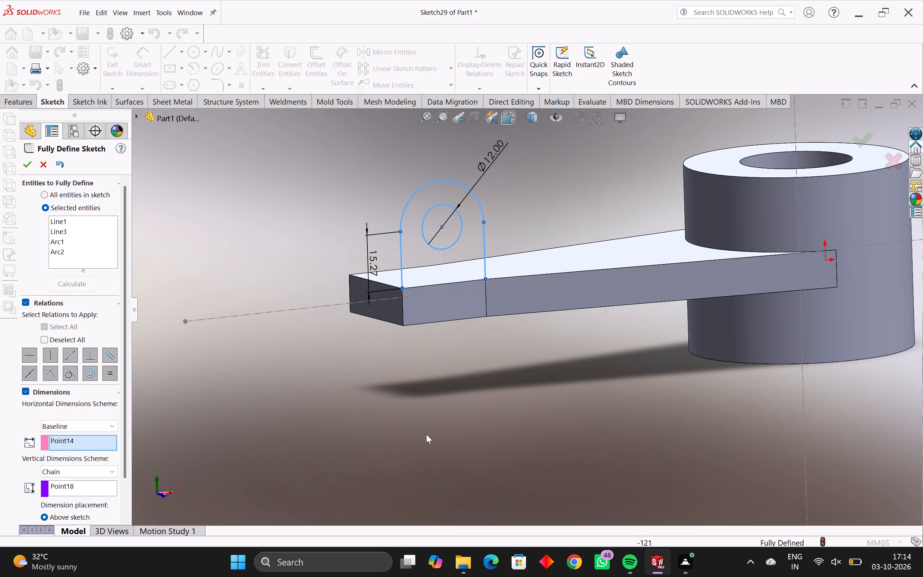
{"action": "left_click", "coordinate": [29, 162]}
Extrude the prong region around the hole 9 mm blind in the reversed direction over the end block, merging the result.
{"action": "middle_click_drag", "start_coordinate": [252, 387], "coordinate": [287, 394]}
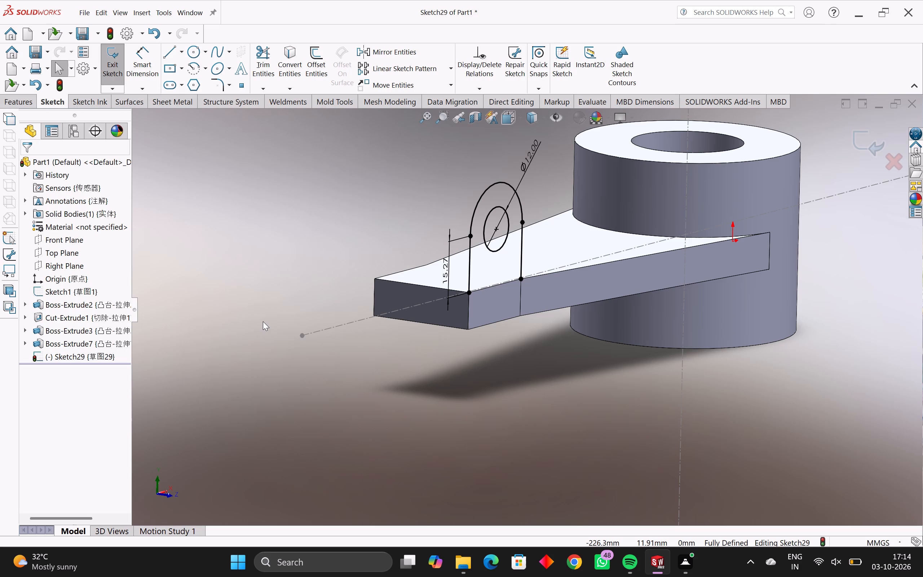
{"action": "middle_click_drag", "start_coordinate": [410, 347], "coordinate": [352, 342]}
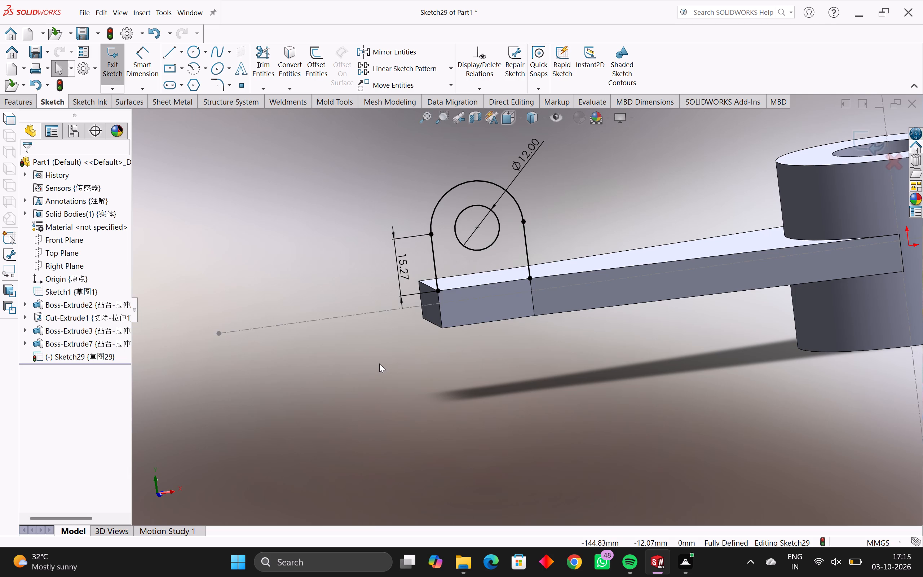
{"action": "middle_click_drag", "start_coordinate": [379, 364], "coordinate": [440, 388]}
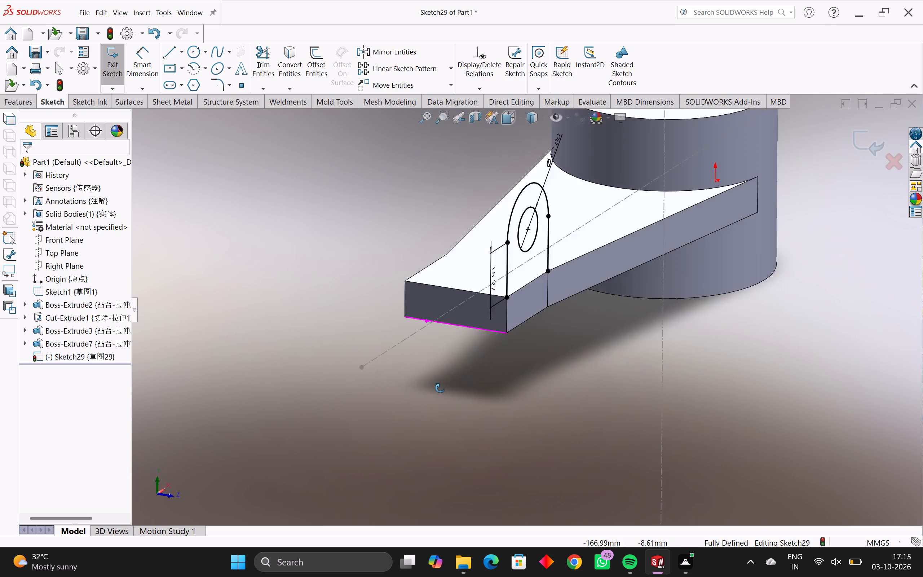
{"action": "middle_click_drag", "start_coordinate": [440, 388], "coordinate": [392, 364]}
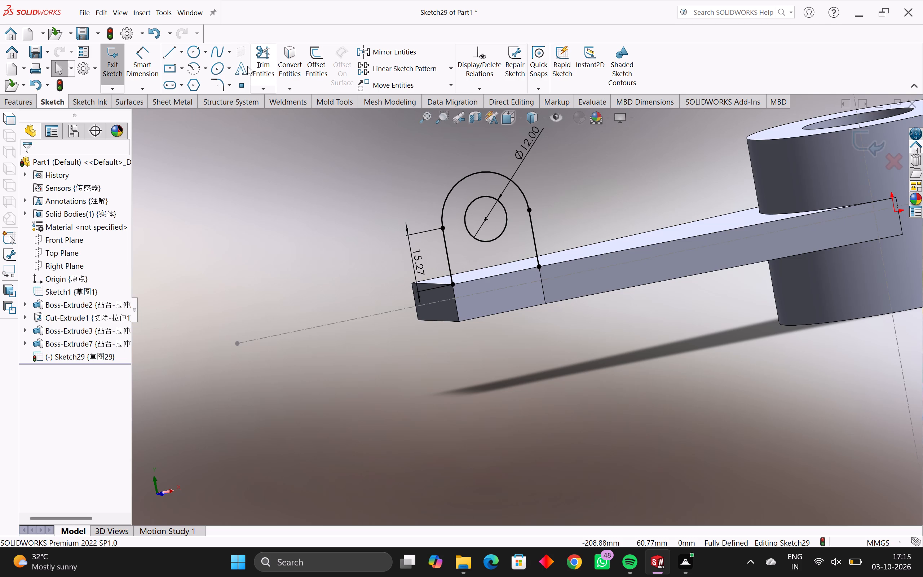
{"action": "left_click", "coordinate": [10, 98]}
{"action": "left_click", "coordinate": [124, 54]}
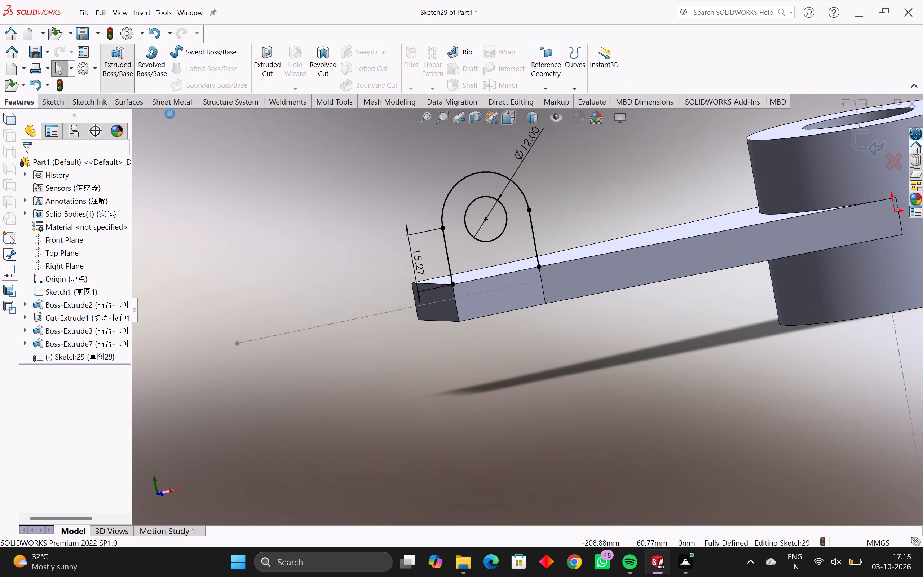
{"action": "middle_click_drag", "start_coordinate": [457, 311], "coordinate": [499, 315]}
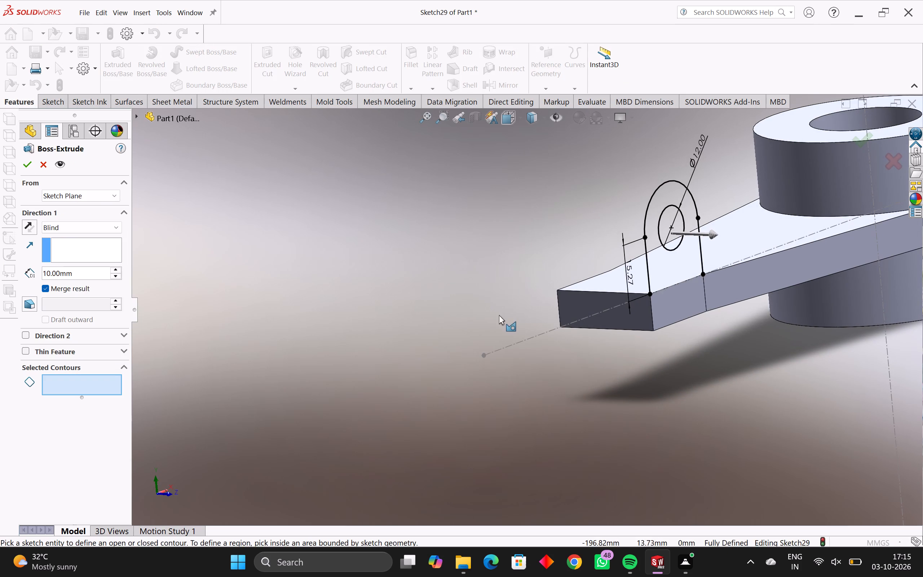
{"action": "left_click", "coordinate": [650, 265]}
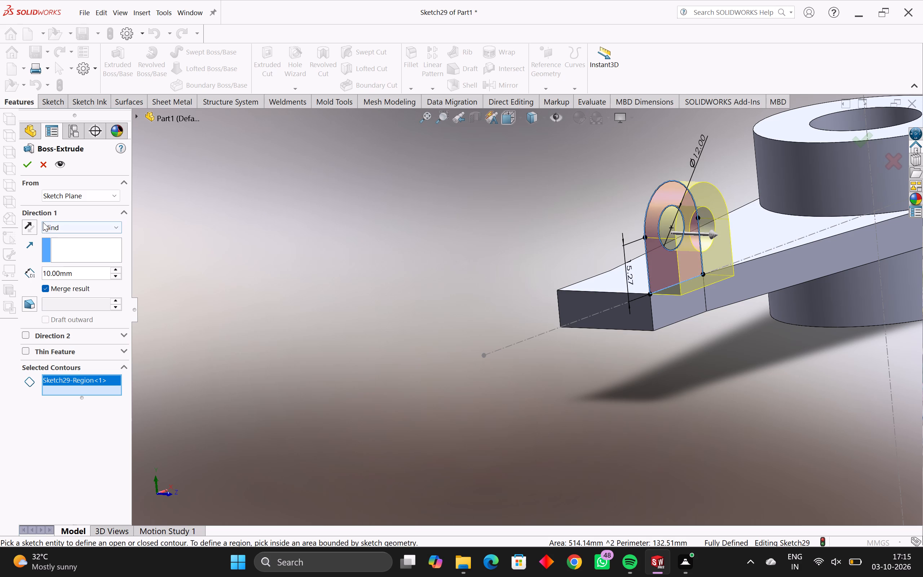
{"action": "left_click", "coordinate": [32, 228]}
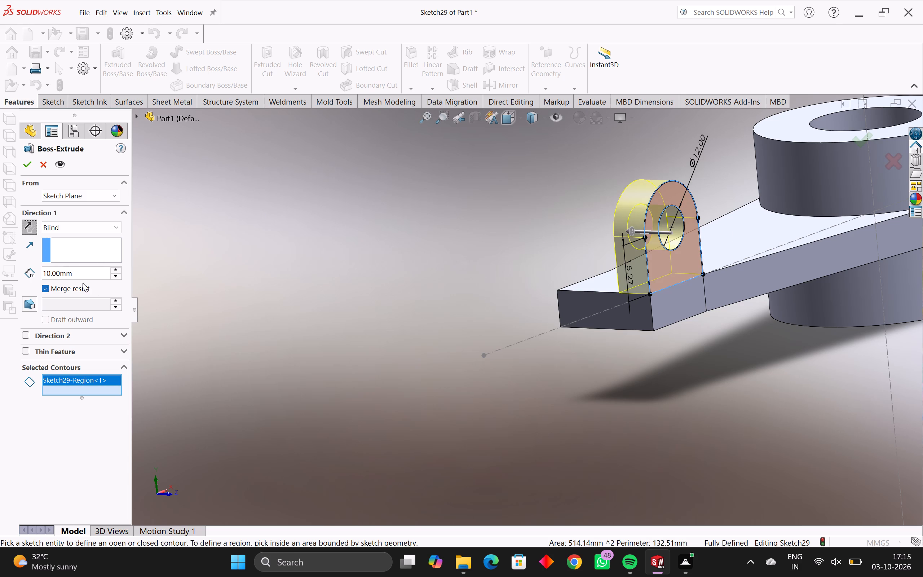
{"action": "left_click", "coordinate": [82, 275]}
{"action": "left_click_drag", "start_coordinate": [81, 274], "coordinate": [35, 266]}
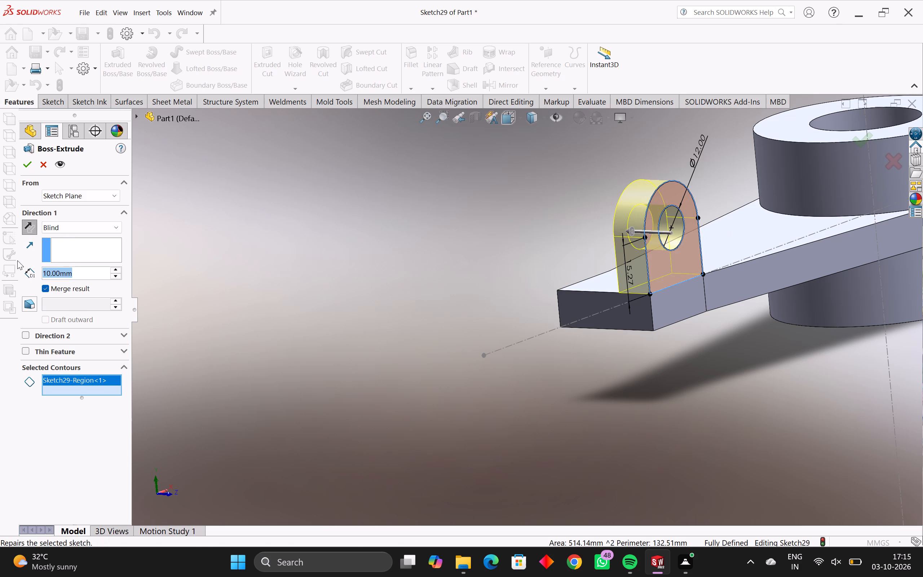
{"action": "key", "text": "9"}
{"action": "key", "text": "Return"}
{"action": "middle_click_drag", "start_coordinate": [305, 397], "coordinate": [357, 392]}
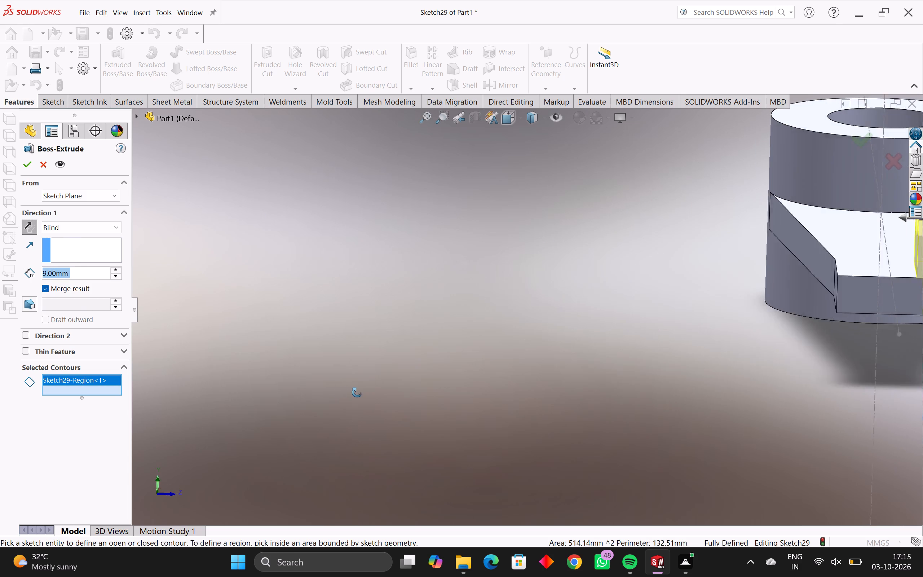
{"action": "middle_click_drag", "start_coordinate": [357, 392], "coordinate": [294, 390]}
{"action": "key", "text": "Return"}
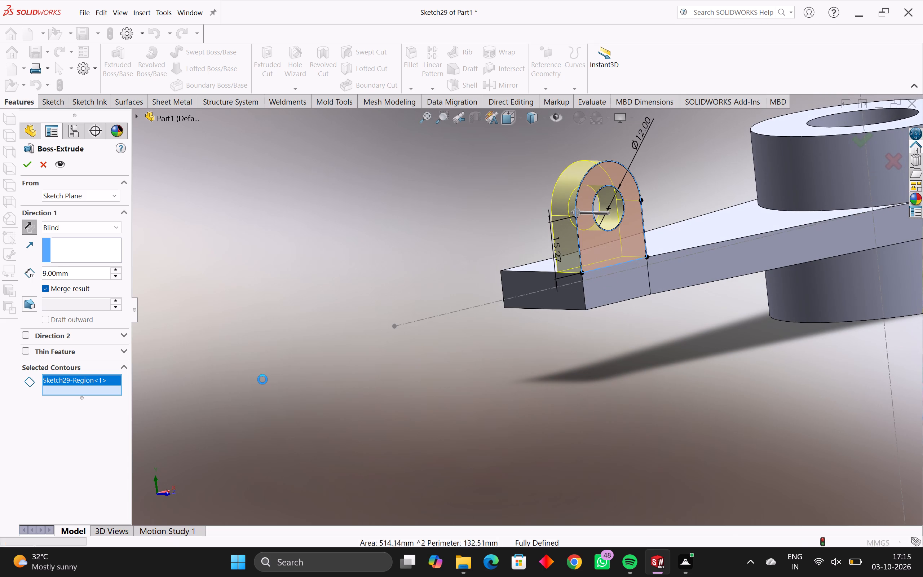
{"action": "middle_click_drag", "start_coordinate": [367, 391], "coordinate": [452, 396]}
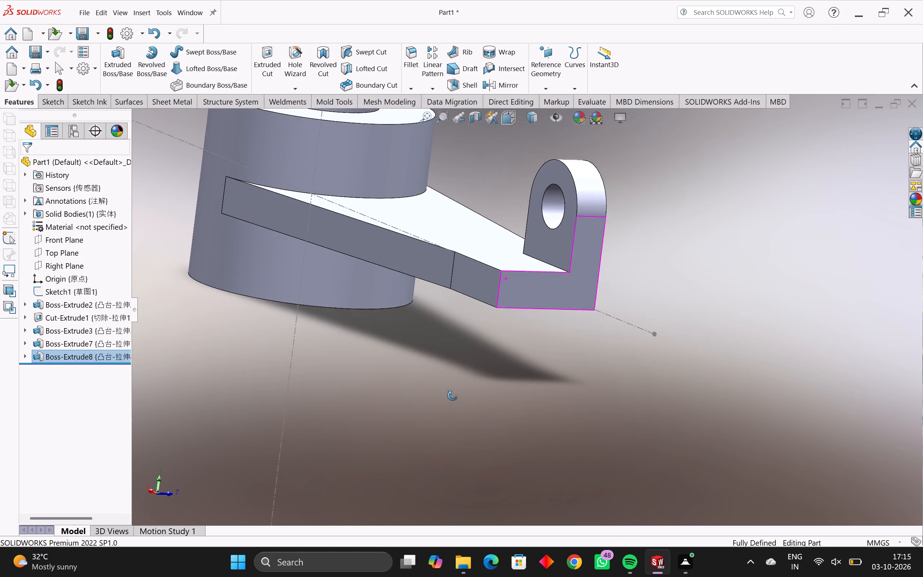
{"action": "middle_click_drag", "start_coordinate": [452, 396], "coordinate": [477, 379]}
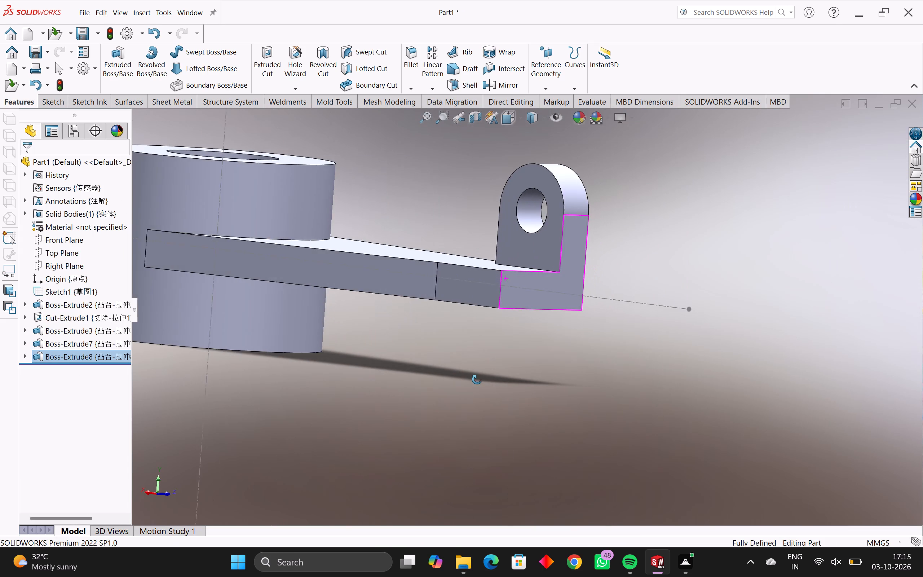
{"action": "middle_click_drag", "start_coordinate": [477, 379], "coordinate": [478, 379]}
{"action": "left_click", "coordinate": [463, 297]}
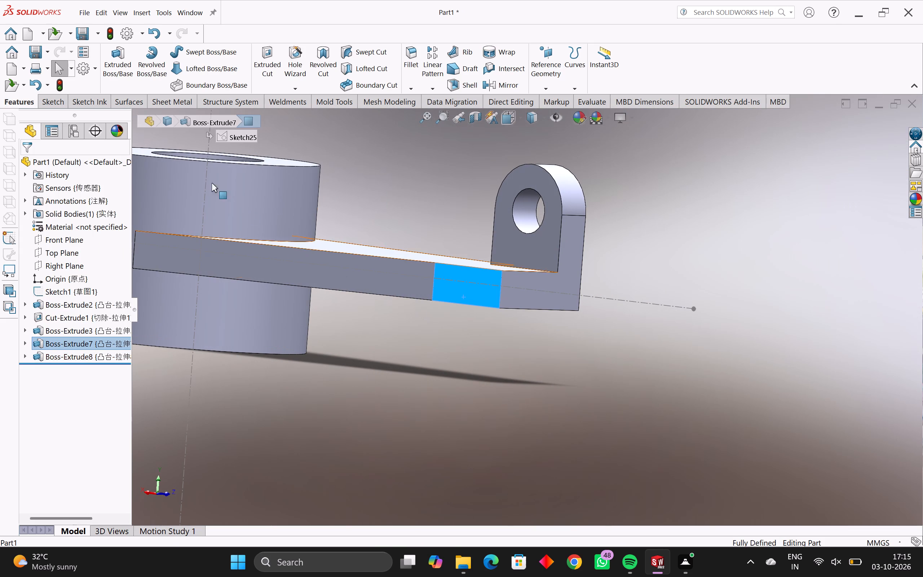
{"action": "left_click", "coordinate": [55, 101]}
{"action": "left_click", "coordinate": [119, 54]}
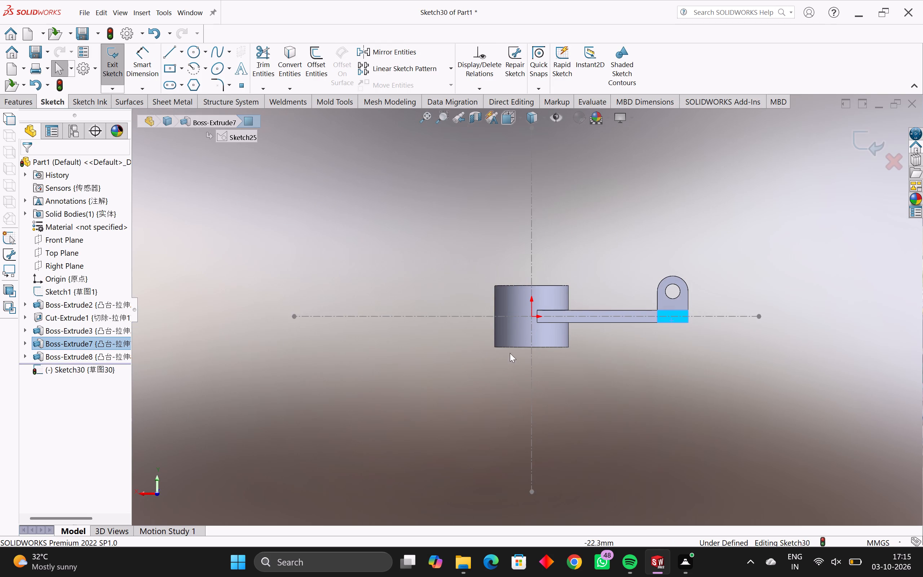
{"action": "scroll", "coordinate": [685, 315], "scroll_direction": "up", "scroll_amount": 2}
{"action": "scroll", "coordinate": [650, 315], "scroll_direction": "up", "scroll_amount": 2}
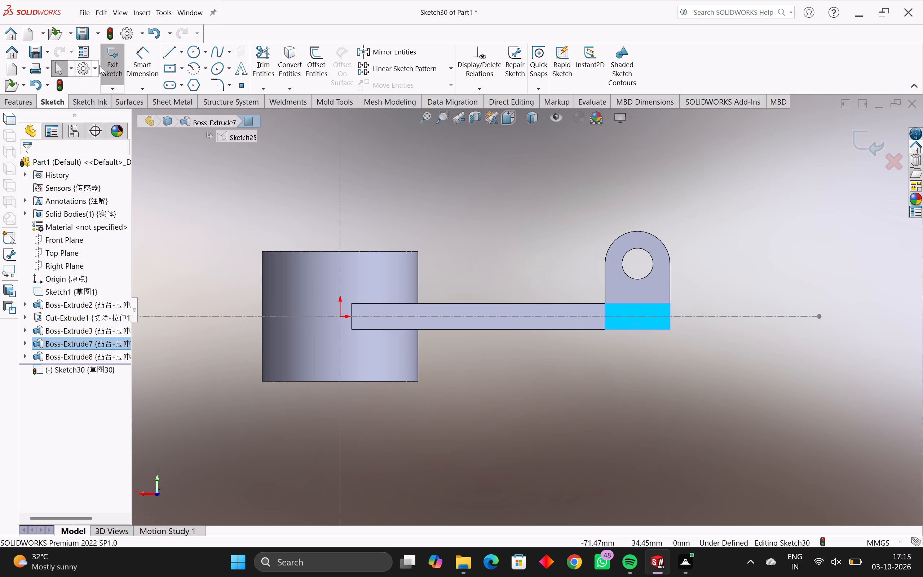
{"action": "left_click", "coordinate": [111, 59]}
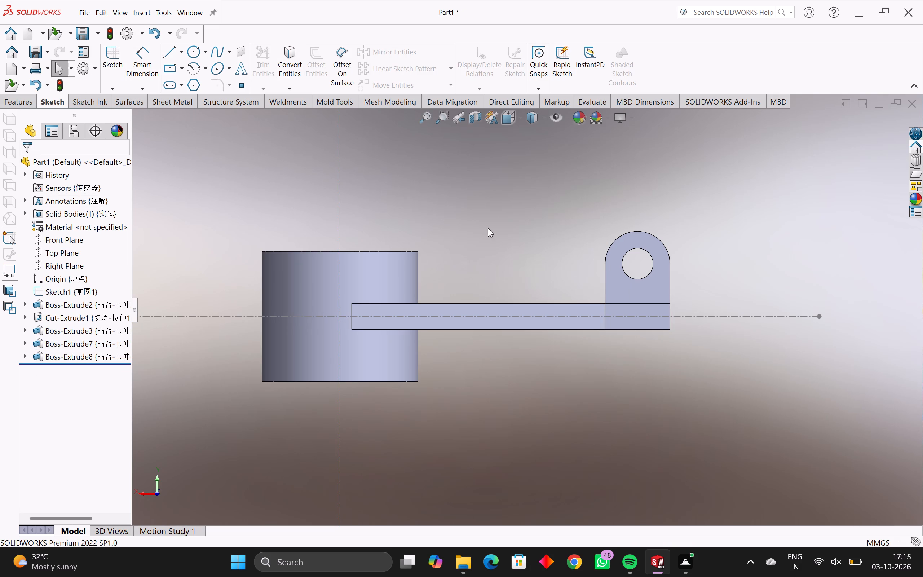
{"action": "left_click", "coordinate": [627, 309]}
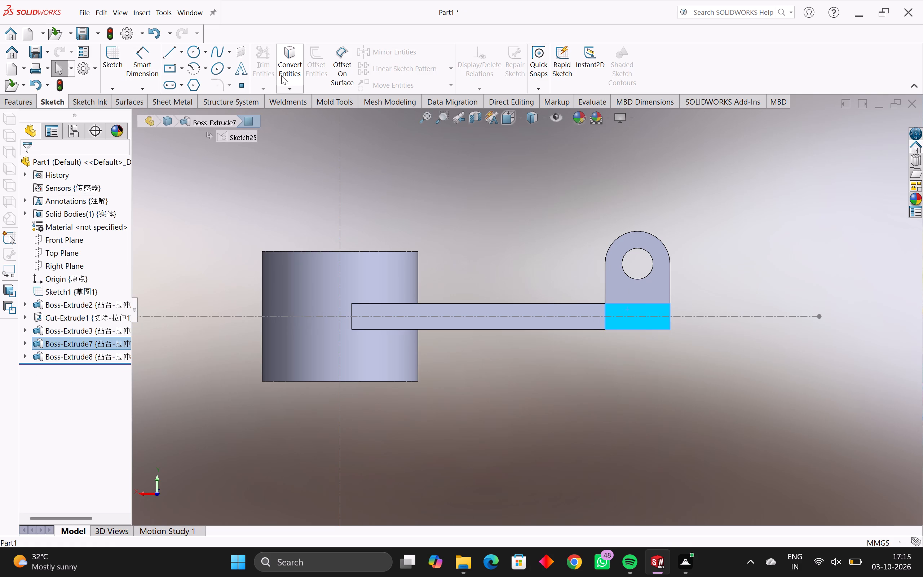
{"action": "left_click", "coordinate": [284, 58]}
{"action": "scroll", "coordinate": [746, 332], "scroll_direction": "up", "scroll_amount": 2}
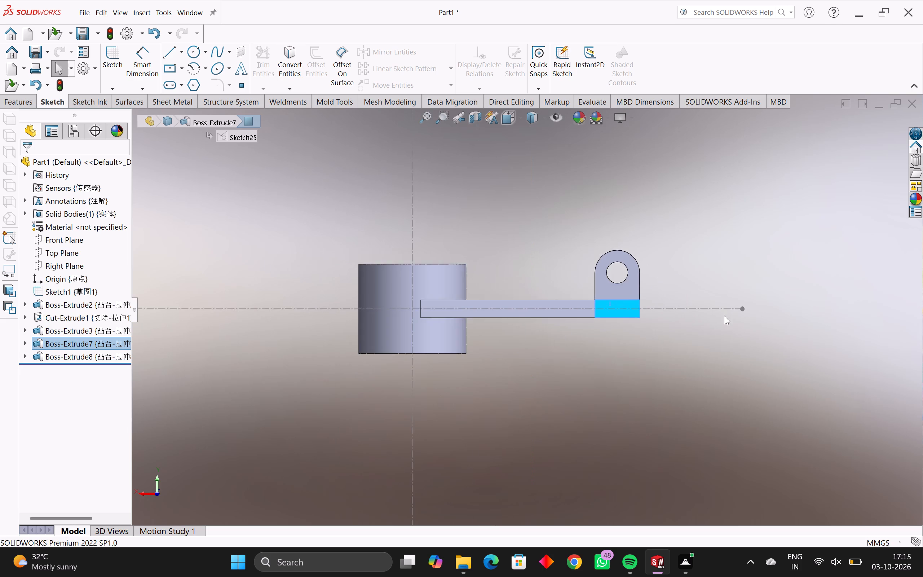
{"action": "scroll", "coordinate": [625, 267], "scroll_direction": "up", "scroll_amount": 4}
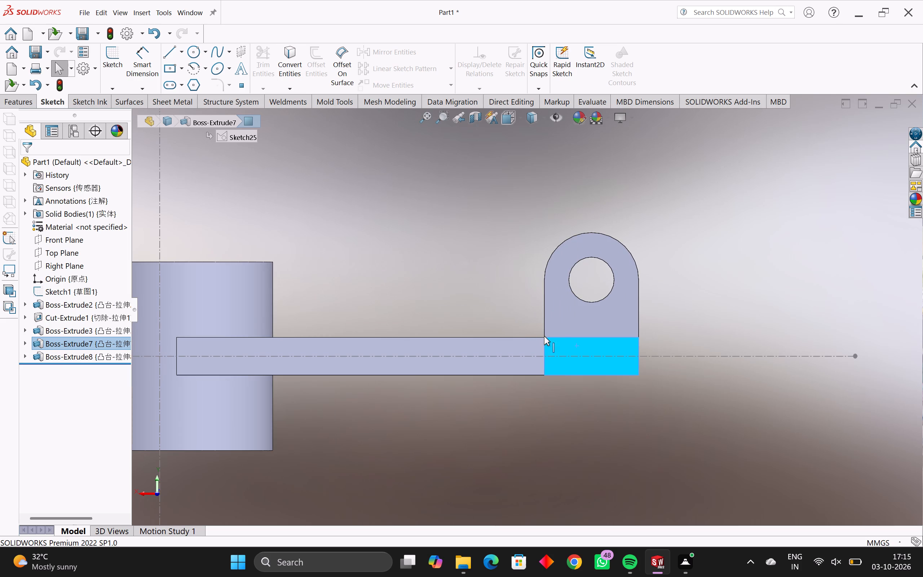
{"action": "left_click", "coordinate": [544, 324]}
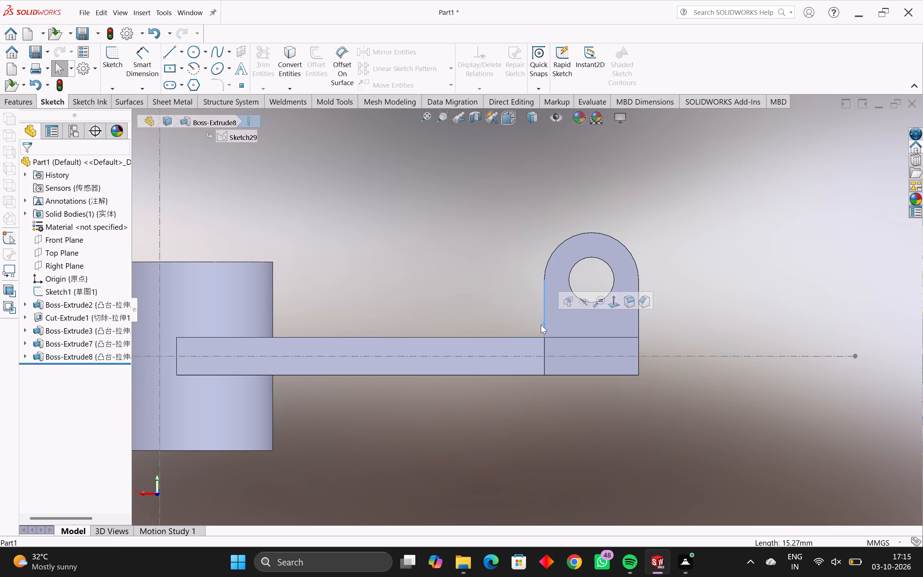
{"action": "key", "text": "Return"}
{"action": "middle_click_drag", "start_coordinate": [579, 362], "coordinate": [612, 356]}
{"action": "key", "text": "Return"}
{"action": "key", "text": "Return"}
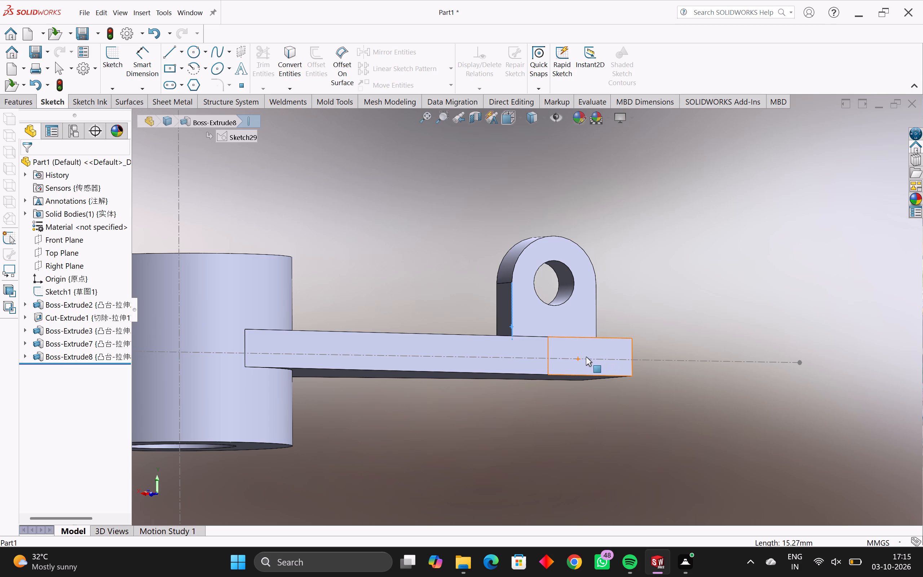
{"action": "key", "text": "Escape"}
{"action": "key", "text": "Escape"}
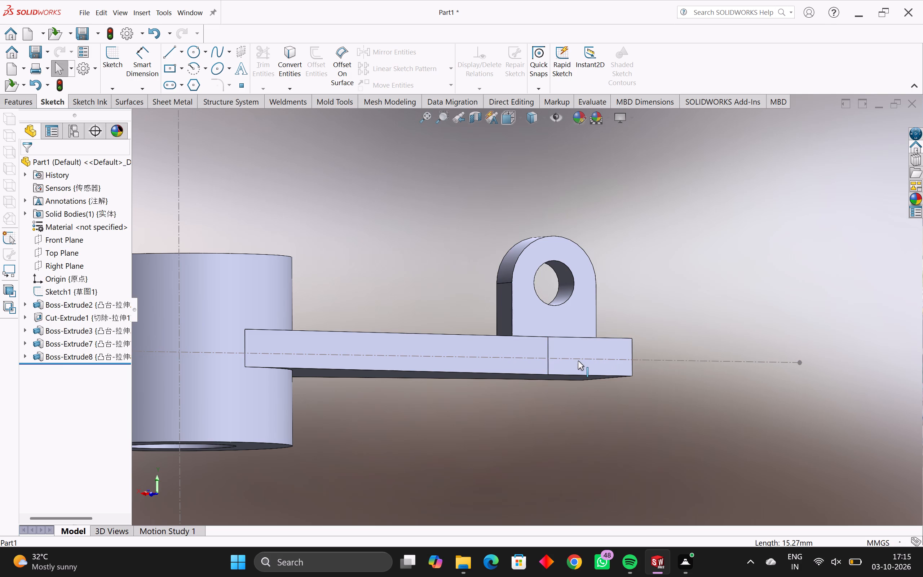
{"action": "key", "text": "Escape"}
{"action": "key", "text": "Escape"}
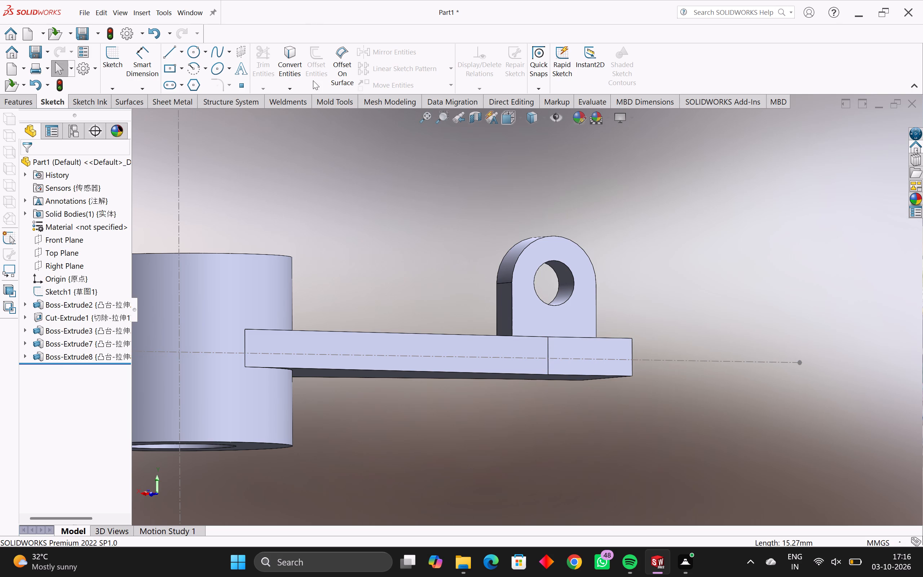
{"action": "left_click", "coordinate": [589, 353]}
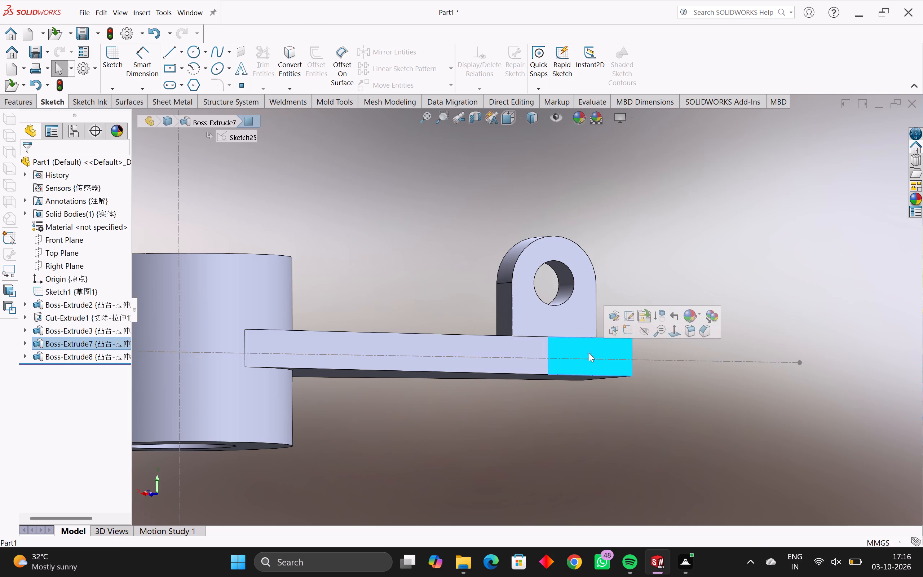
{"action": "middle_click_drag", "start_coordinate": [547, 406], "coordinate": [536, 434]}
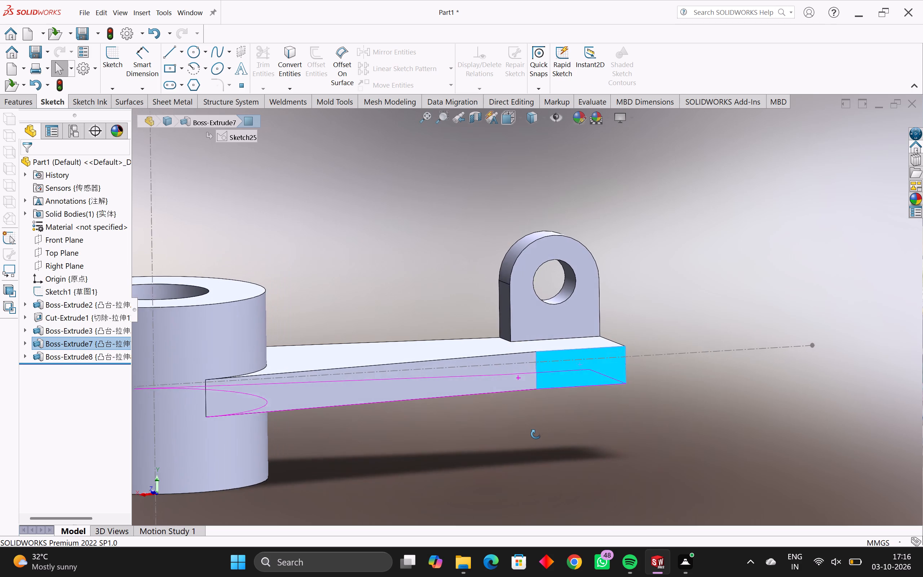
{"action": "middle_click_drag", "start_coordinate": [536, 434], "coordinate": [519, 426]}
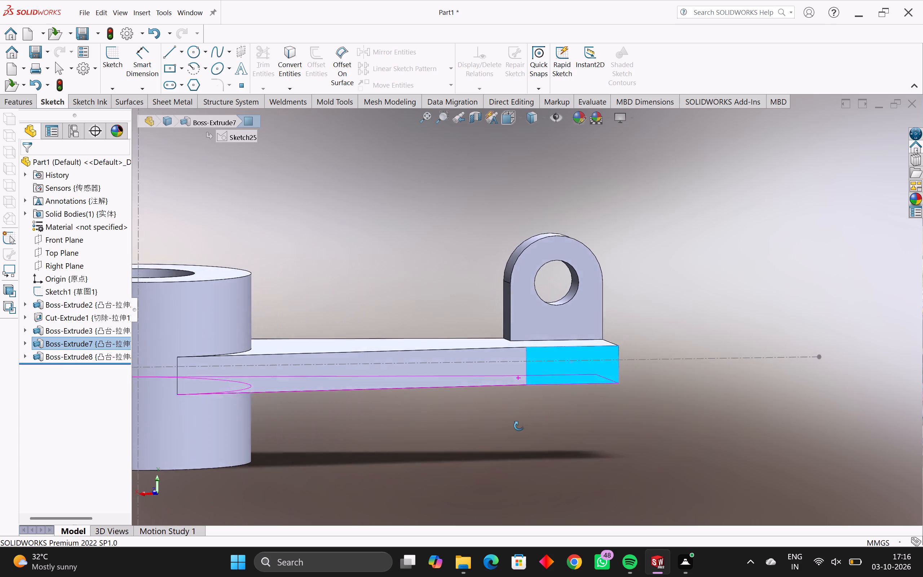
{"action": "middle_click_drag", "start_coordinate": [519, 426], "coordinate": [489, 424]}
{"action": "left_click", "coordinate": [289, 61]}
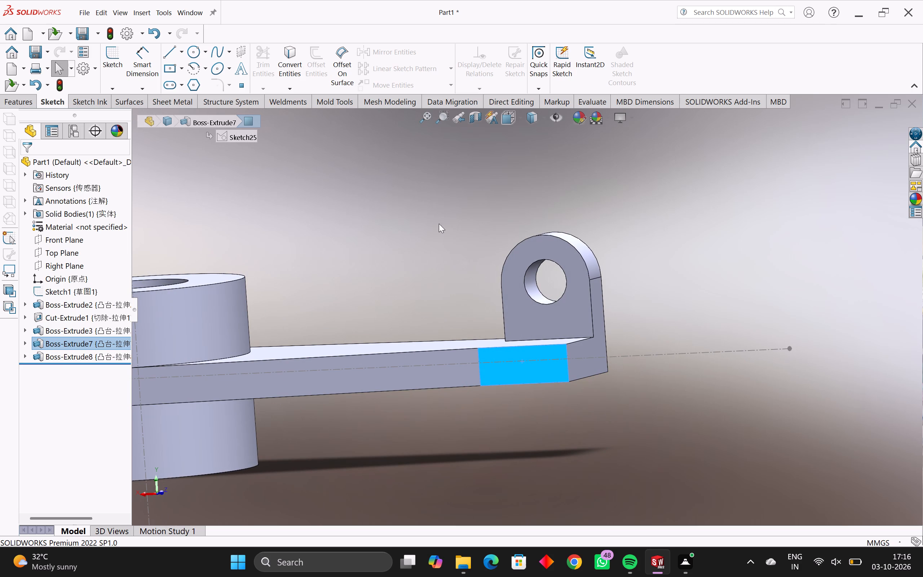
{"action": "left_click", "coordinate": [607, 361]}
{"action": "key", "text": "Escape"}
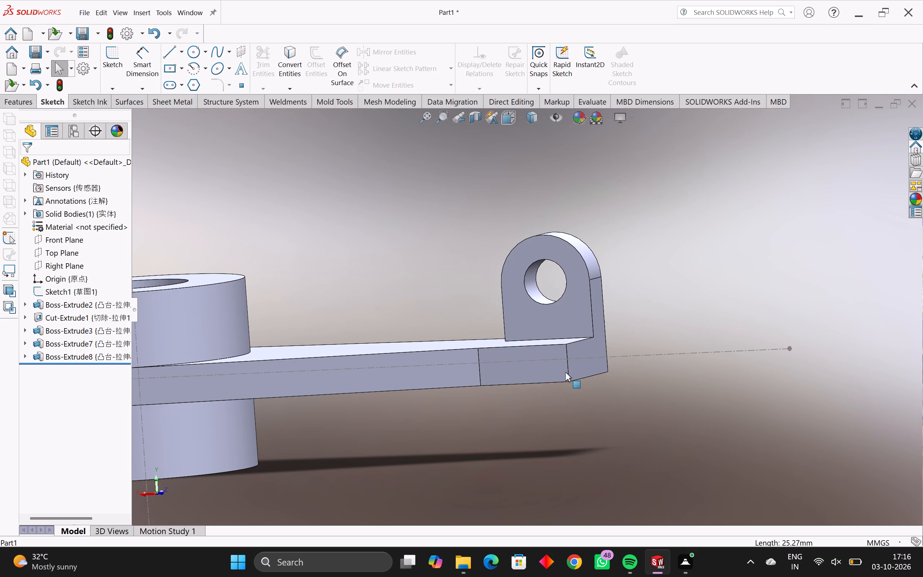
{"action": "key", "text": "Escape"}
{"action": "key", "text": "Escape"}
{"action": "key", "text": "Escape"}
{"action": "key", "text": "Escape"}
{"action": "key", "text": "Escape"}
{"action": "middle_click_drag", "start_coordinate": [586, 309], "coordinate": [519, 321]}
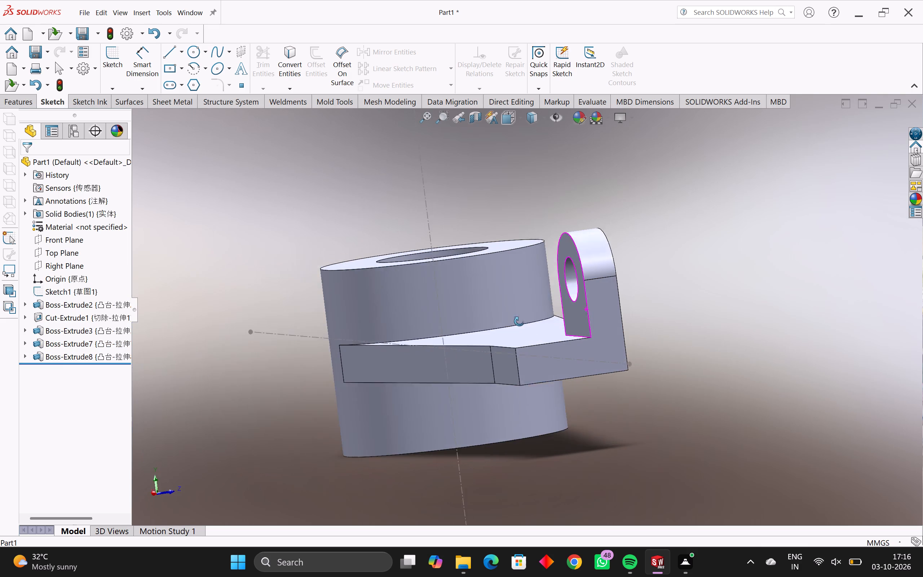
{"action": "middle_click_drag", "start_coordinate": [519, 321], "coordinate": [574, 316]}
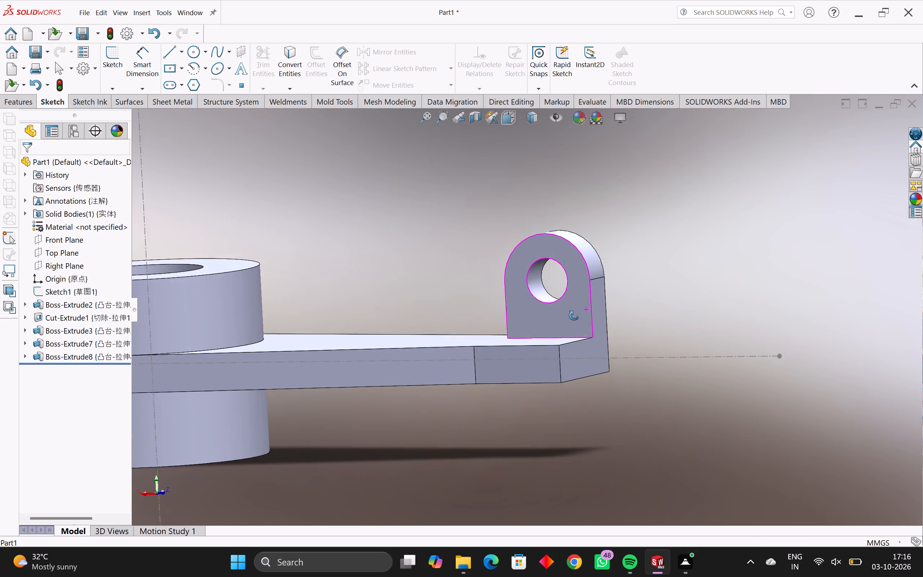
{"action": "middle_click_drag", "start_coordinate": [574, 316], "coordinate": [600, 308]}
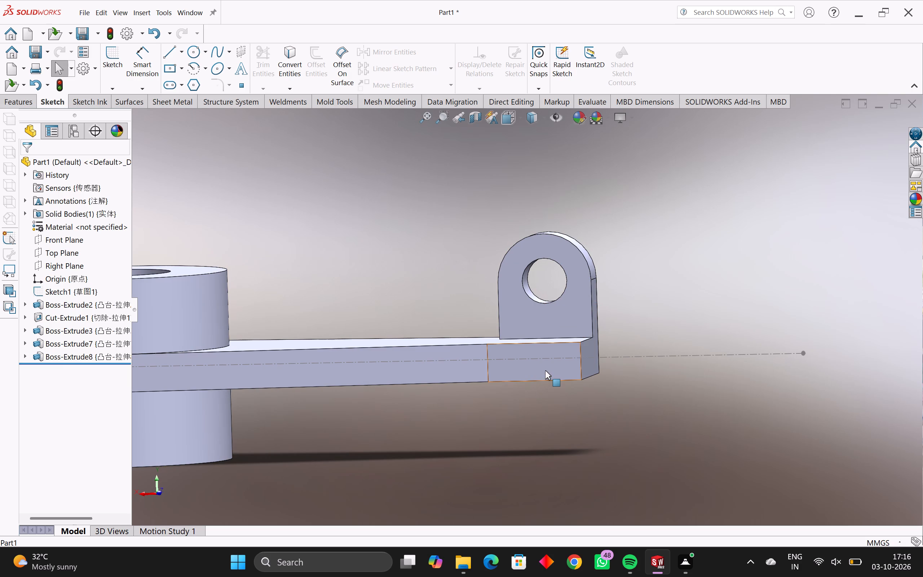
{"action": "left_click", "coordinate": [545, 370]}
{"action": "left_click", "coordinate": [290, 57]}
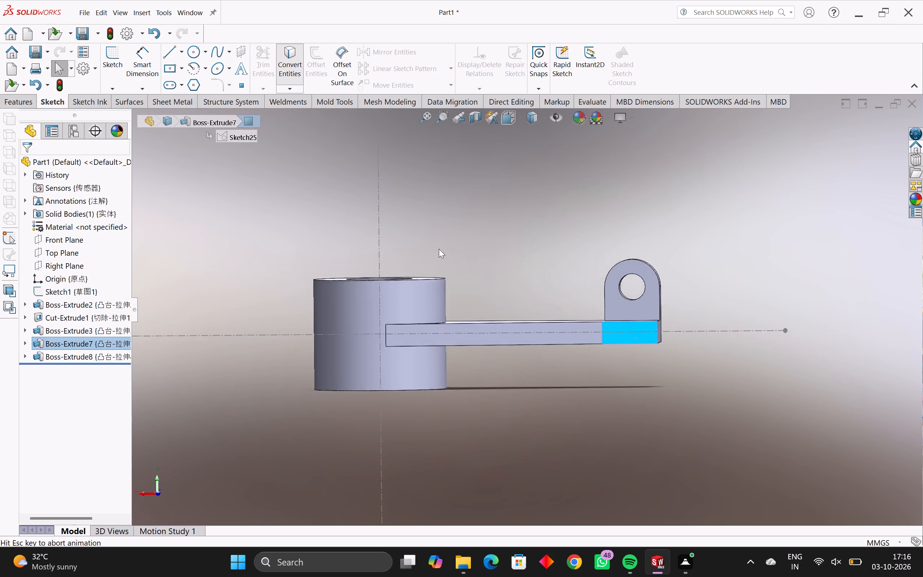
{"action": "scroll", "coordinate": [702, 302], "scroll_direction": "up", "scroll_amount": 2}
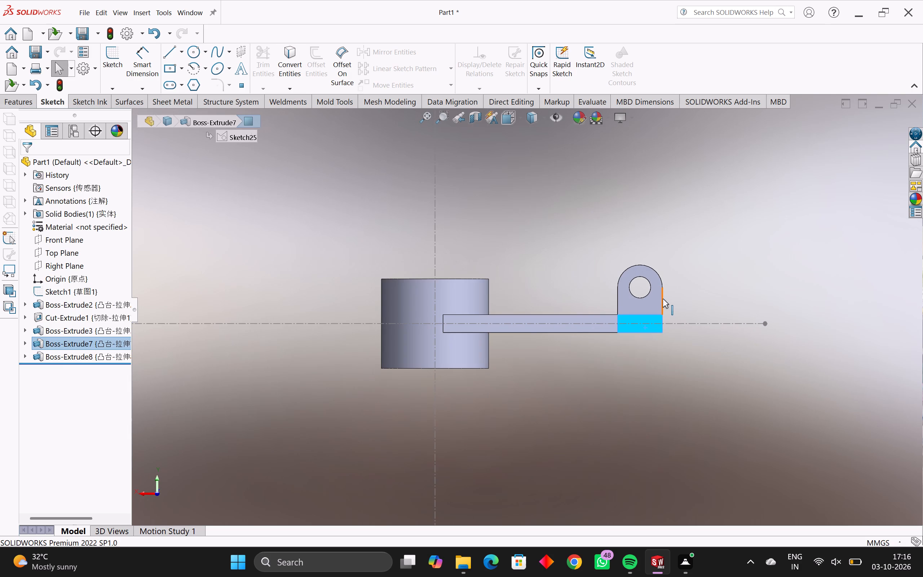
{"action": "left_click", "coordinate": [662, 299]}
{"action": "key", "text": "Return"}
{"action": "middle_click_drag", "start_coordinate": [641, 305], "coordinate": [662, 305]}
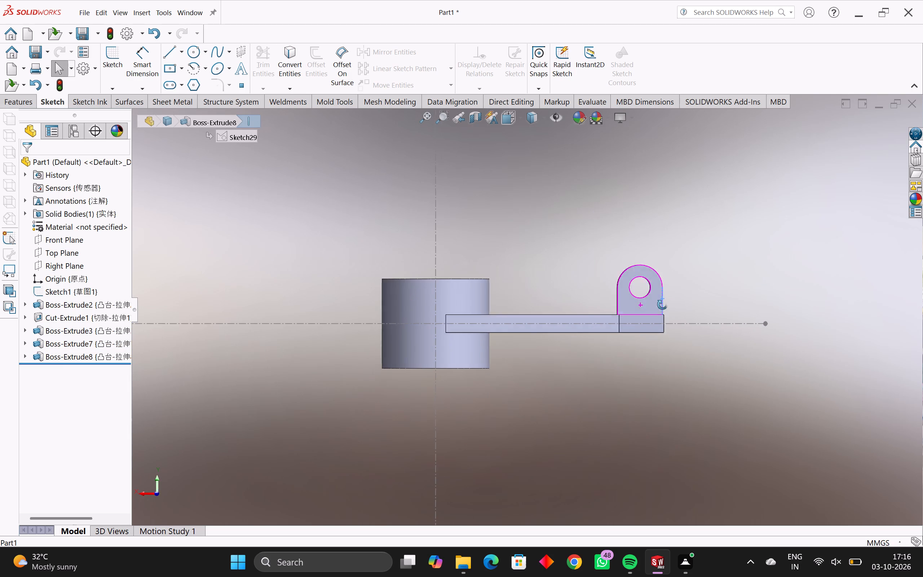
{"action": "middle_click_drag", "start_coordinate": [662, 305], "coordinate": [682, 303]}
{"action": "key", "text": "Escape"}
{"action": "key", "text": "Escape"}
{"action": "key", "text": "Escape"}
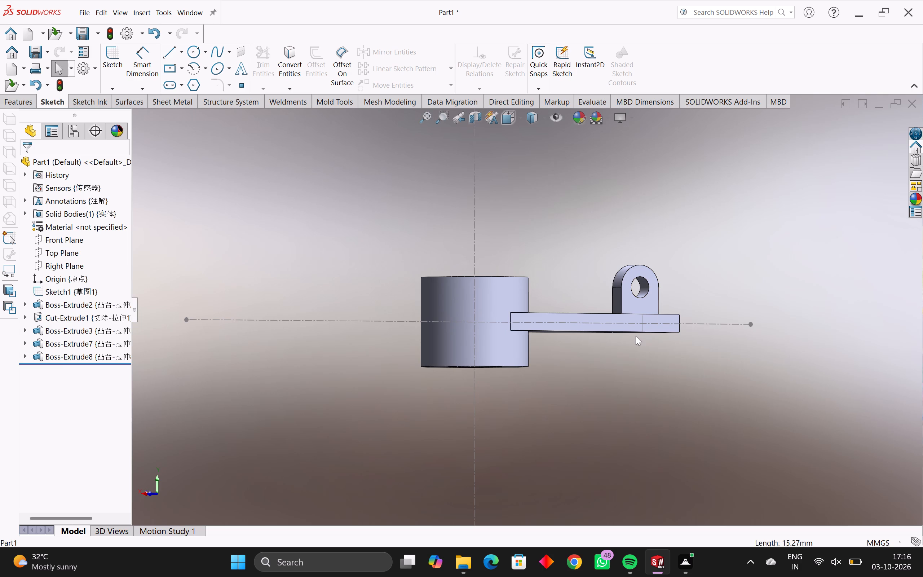
Start a sketch on the end block's side face opposite the existing prong and convert the face's rectangular outline into sketch entities.
{"action": "scroll", "coordinate": [655, 323], "scroll_direction": "up", "scroll_amount": 2}
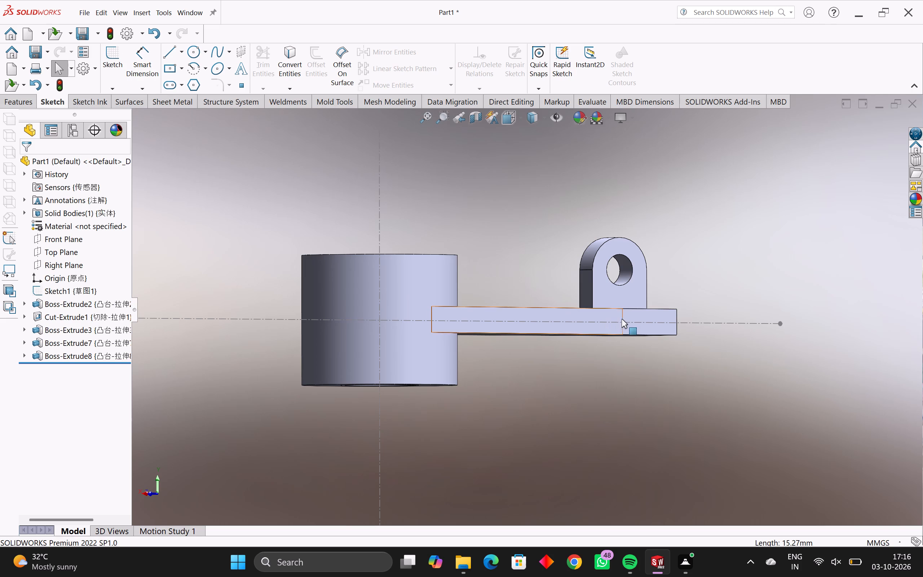
{"action": "left_click", "coordinate": [631, 314]}
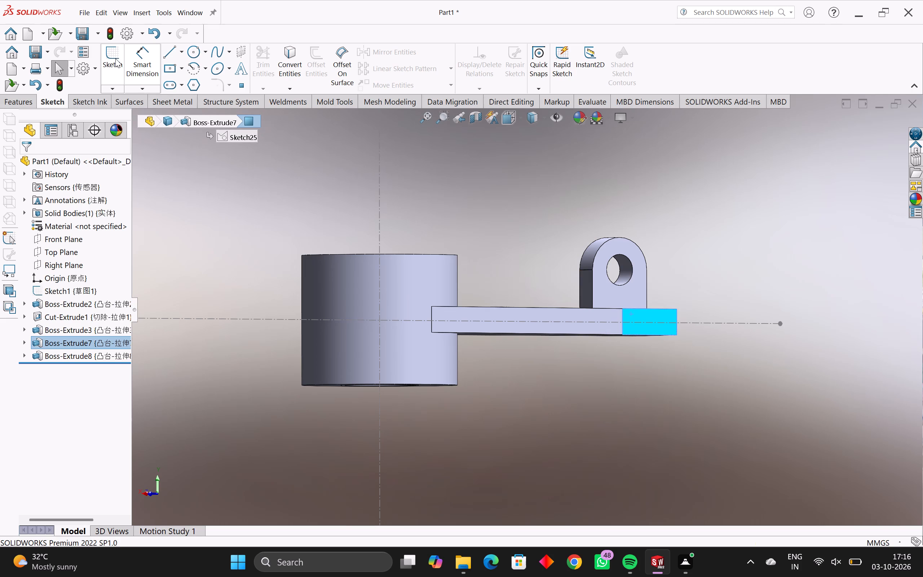
{"action": "left_click", "coordinate": [114, 58]}
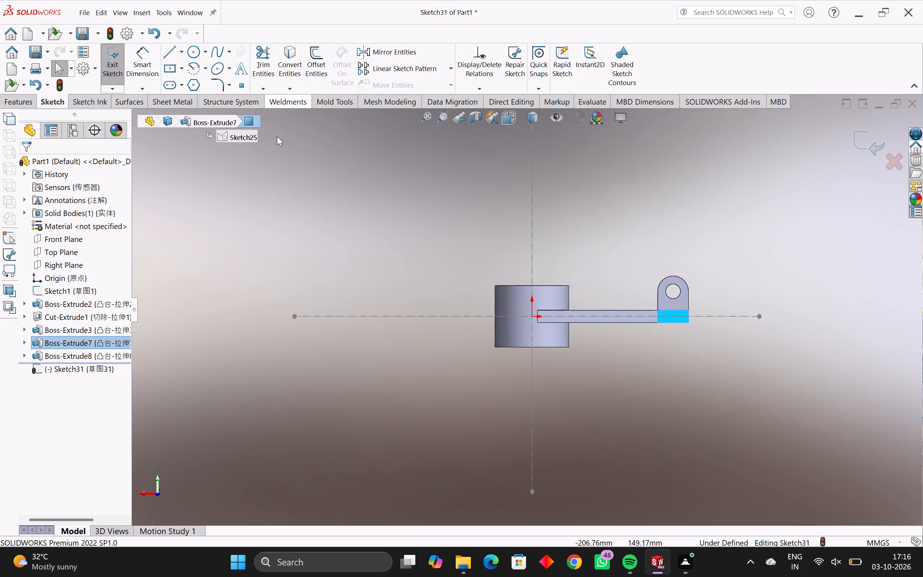
{"action": "left_click", "coordinate": [293, 57]}
{"action": "scroll", "coordinate": [670, 303], "scroll_direction": "up", "scroll_amount": 3}
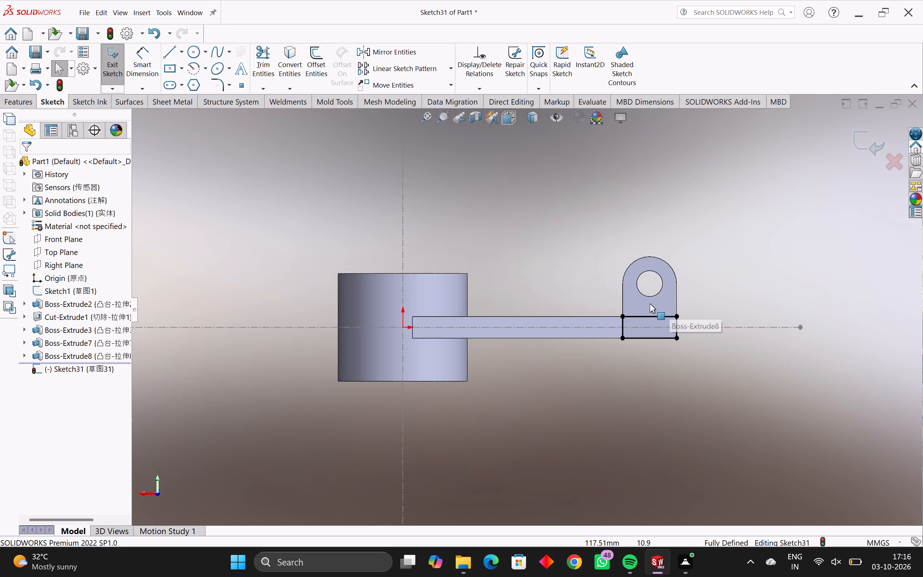
Convert the existing prong's two vertical edges, its rounded top arc and its circular hole edge into the new sketch.
{"action": "left_click", "coordinate": [622, 300]}
{"action": "key", "text": "Return"}
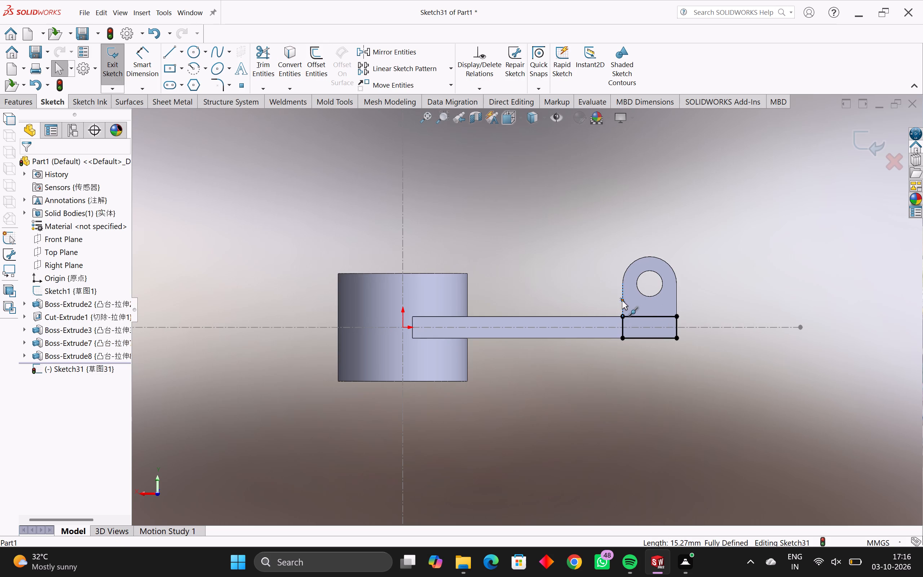
{"action": "middle_click_drag", "start_coordinate": [635, 323], "coordinate": [676, 319]}
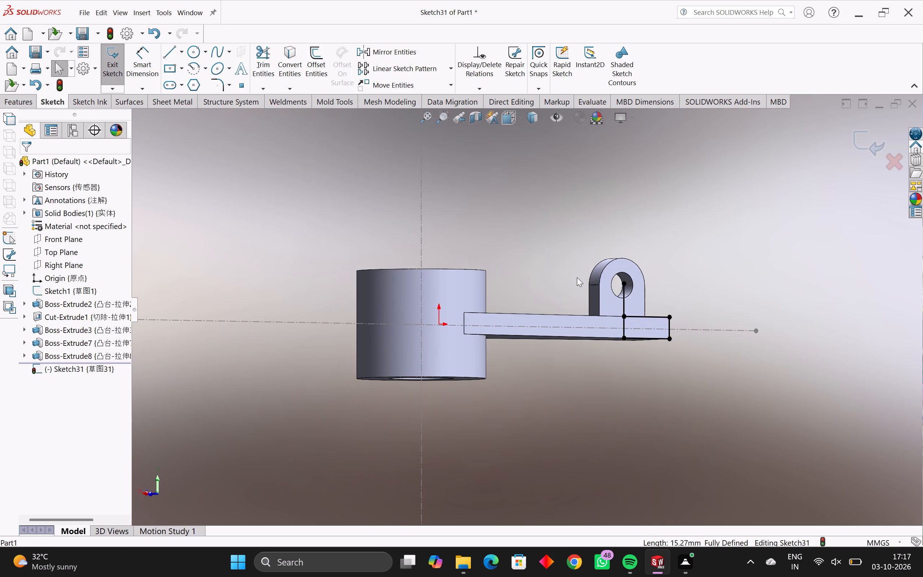
{"action": "left_click", "coordinate": [646, 301]}
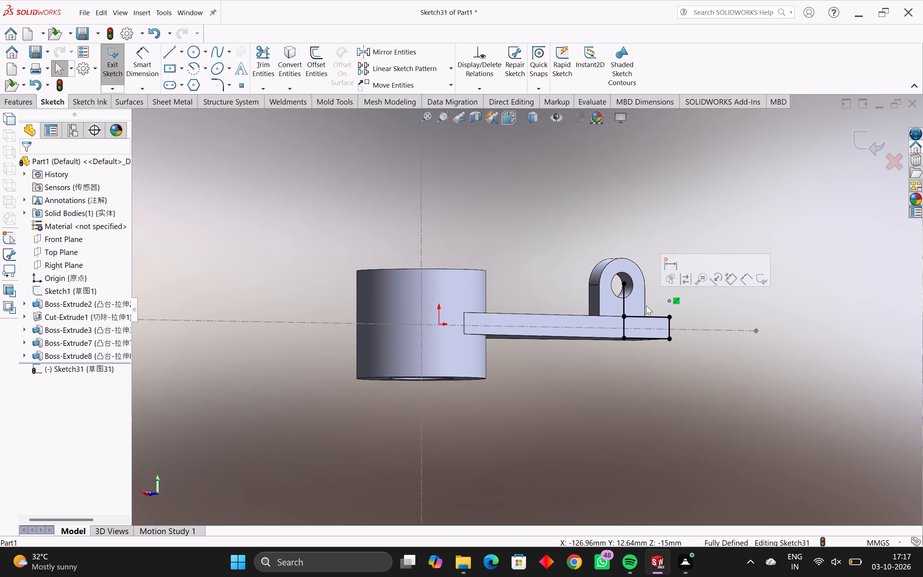
{"action": "key", "text": "Return"}
{"action": "left_click", "coordinate": [645, 303]}
{"action": "key", "text": "Return"}
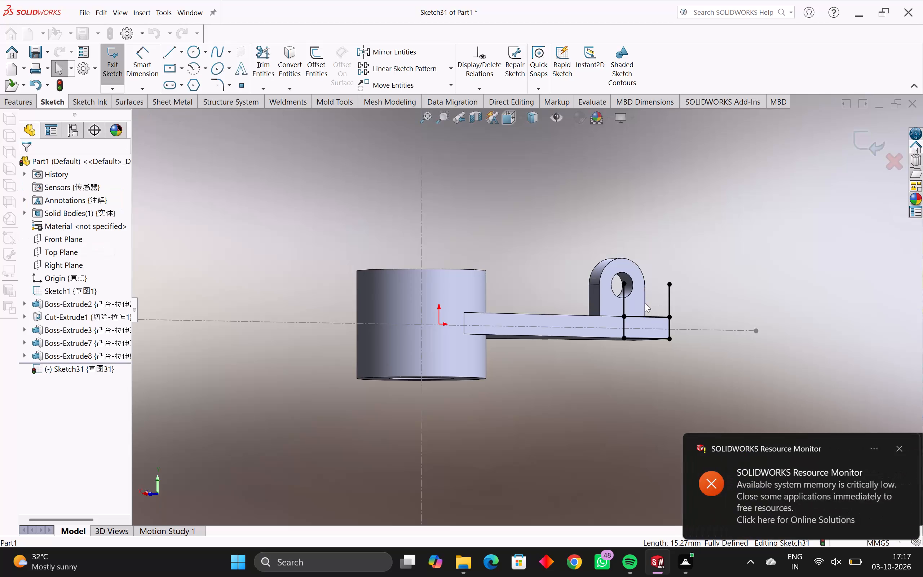
{"action": "left_click", "coordinate": [624, 258]}
{"action": "key", "text": "Return"}
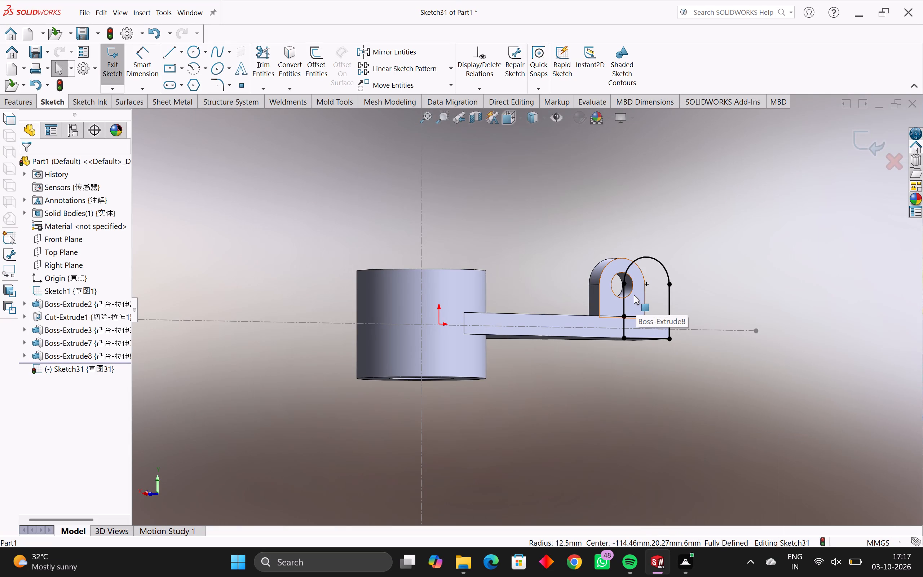
{"action": "left_click", "coordinate": [632, 290]}
{"action": "key", "text": "Return"}
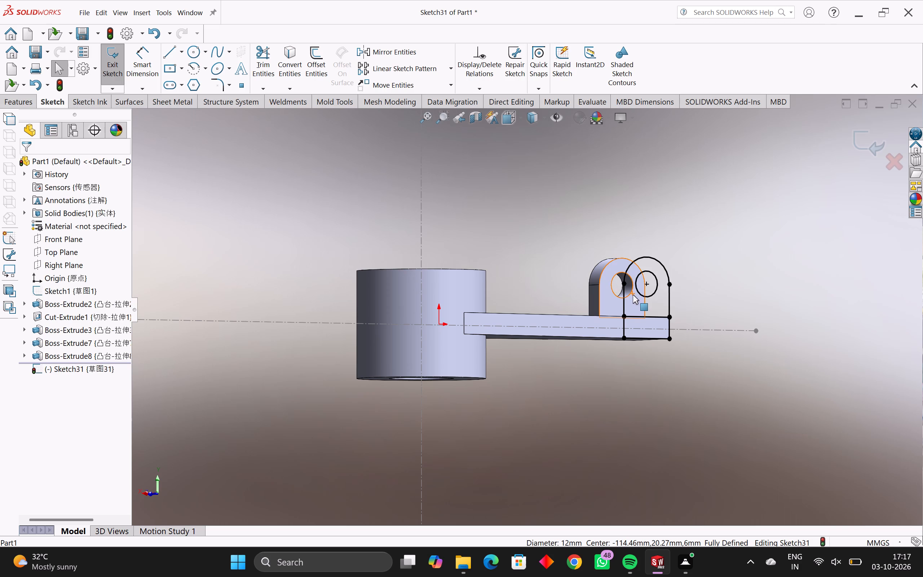
{"action": "middle_click_drag", "start_coordinate": [661, 372], "coordinate": [658, 374]}
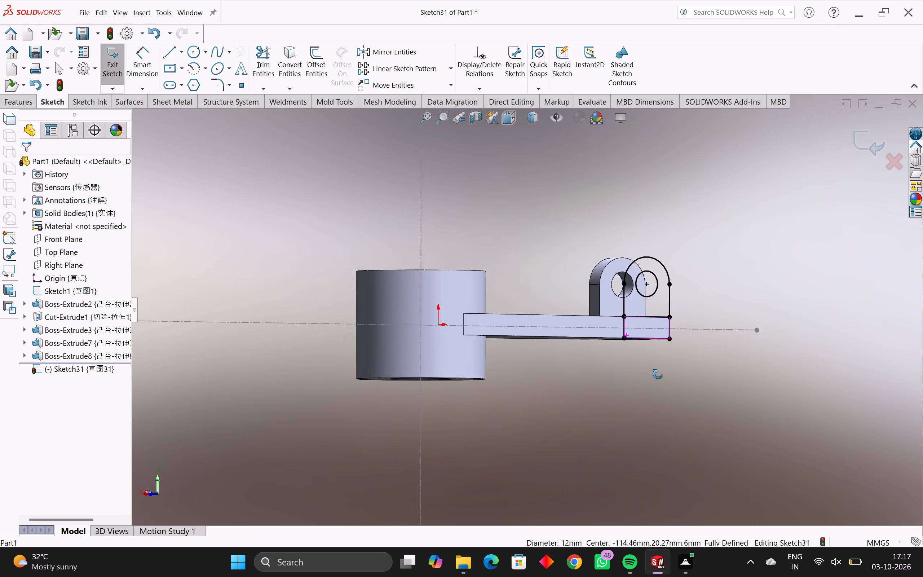
{"action": "middle_click_drag", "start_coordinate": [658, 374], "coordinate": [642, 380]}
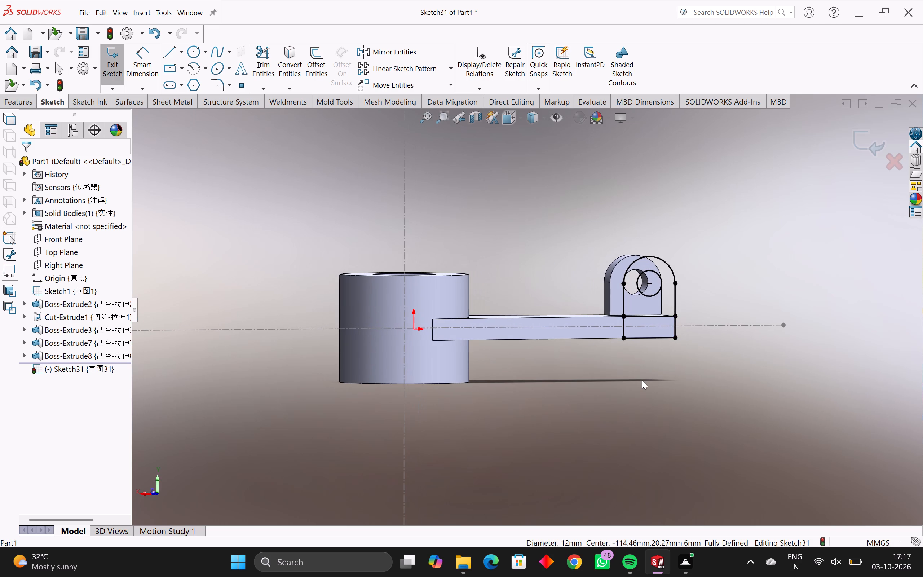
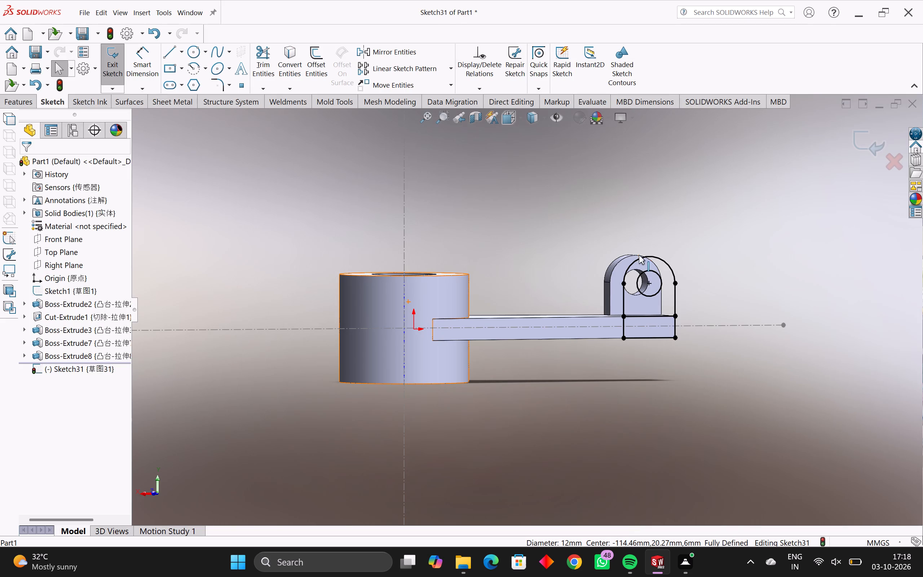
Trim away the converted rectangle's lines on the end block's side face, keeping the prong's vertical lines, rounded arc and hole circle.
{"action": "middle_click_drag", "start_coordinate": [688, 328], "coordinate": [620, 335]}
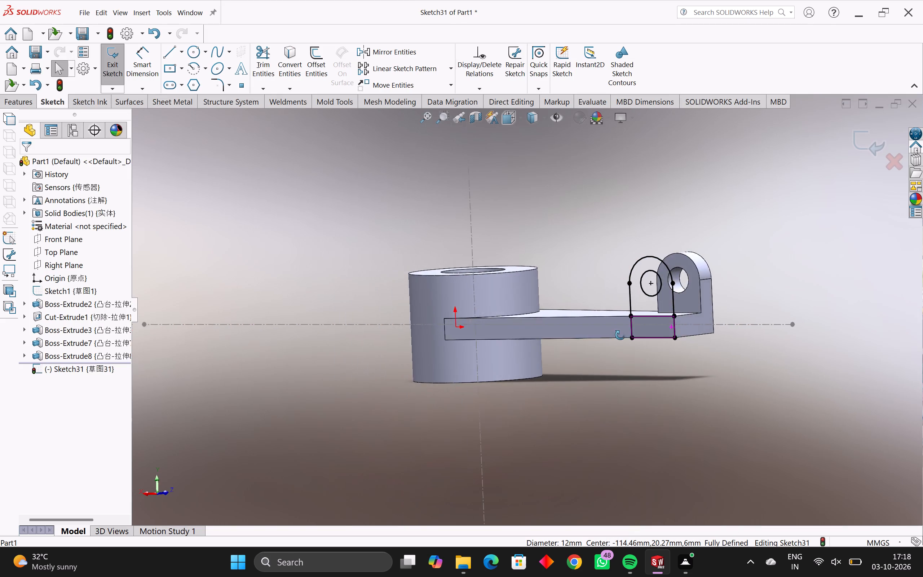
{"action": "middle_click_drag", "start_coordinate": [620, 335], "coordinate": [675, 325]}
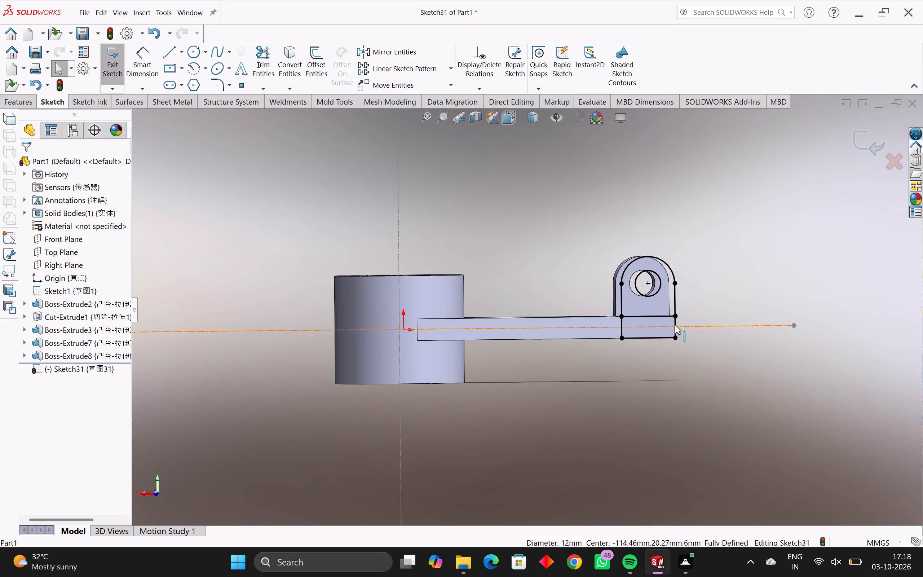
{"action": "key", "text": "Return"}
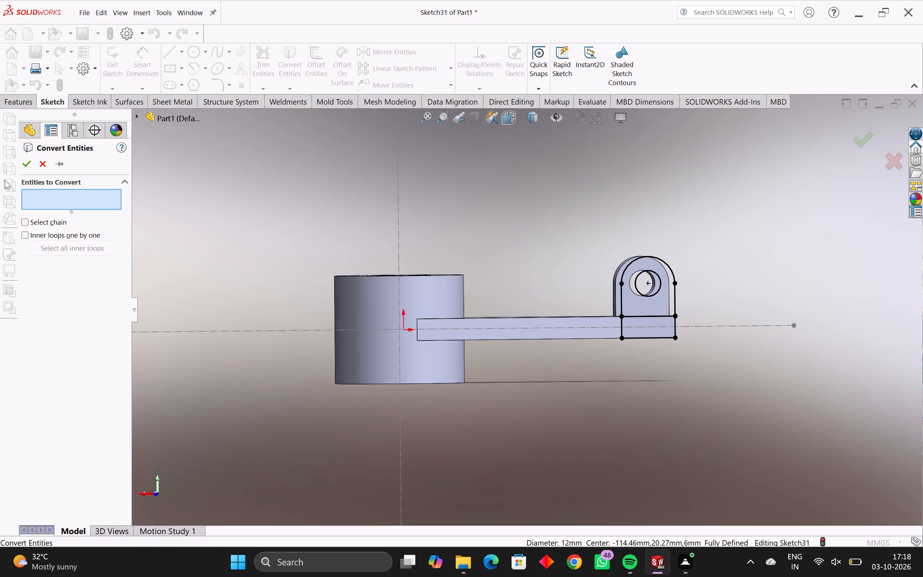
{"action": "left_click", "coordinate": [20, 164]}
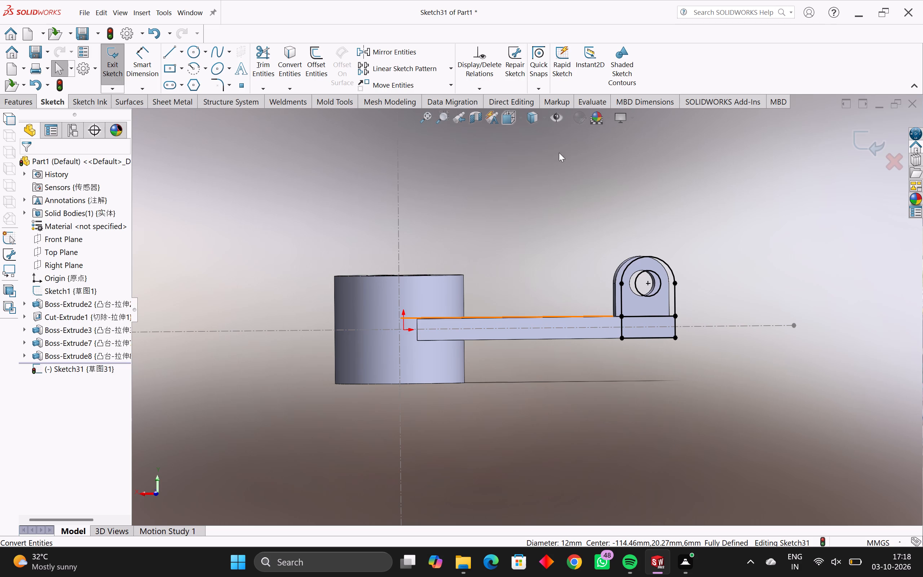
{"action": "left_click", "coordinate": [258, 56]}
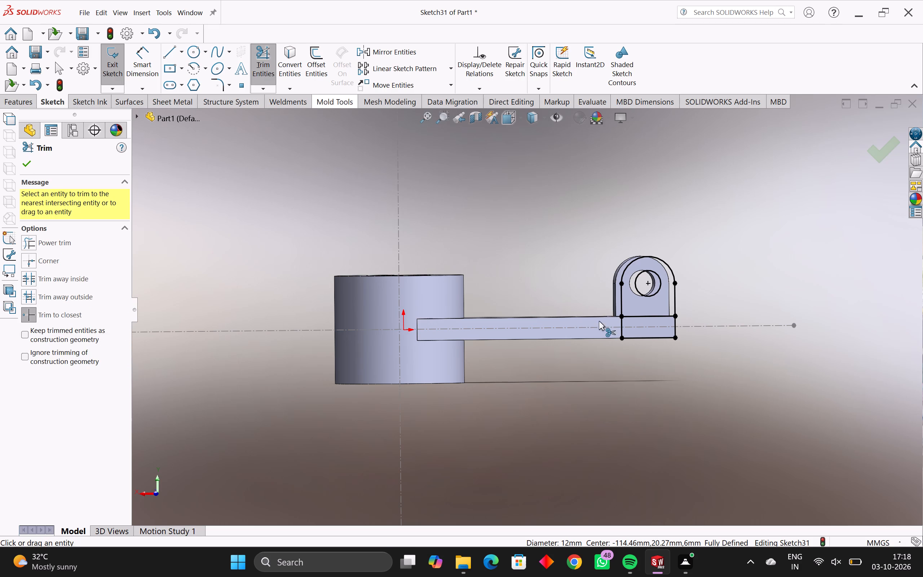
{"action": "left_click", "coordinate": [621, 326]}
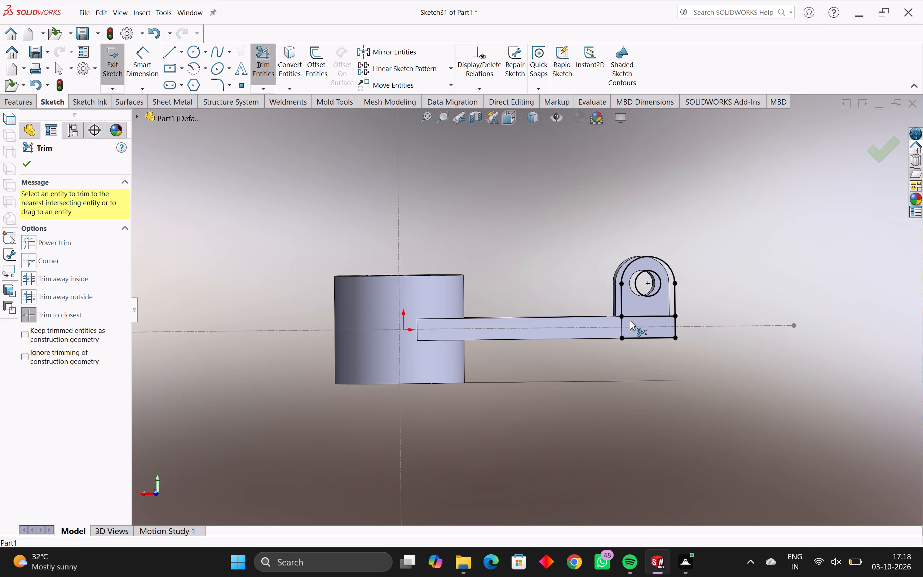
{"action": "left_click", "coordinate": [641, 317]}
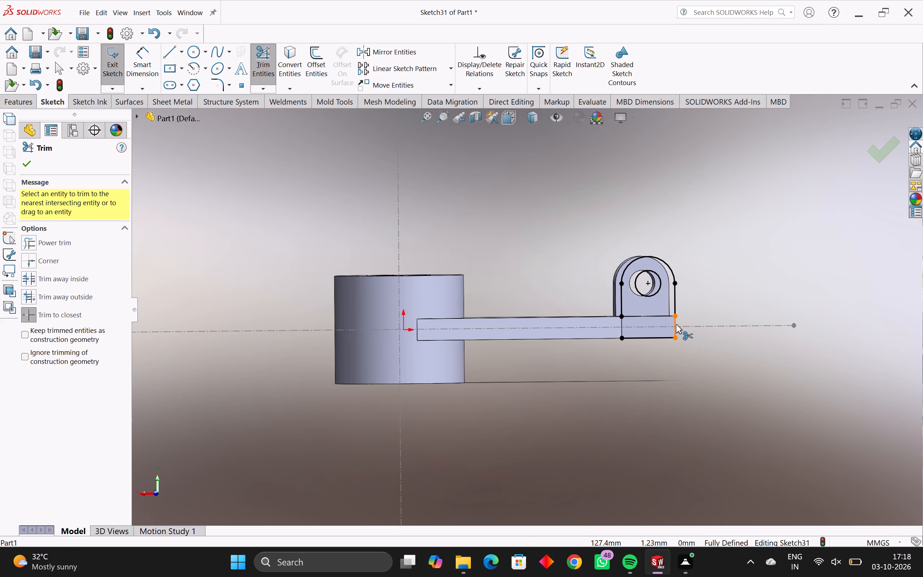
{"action": "left_click", "coordinate": [676, 324]}
{"action": "scroll", "coordinate": [670, 326], "scroll_direction": "up", "scroll_amount": 4}
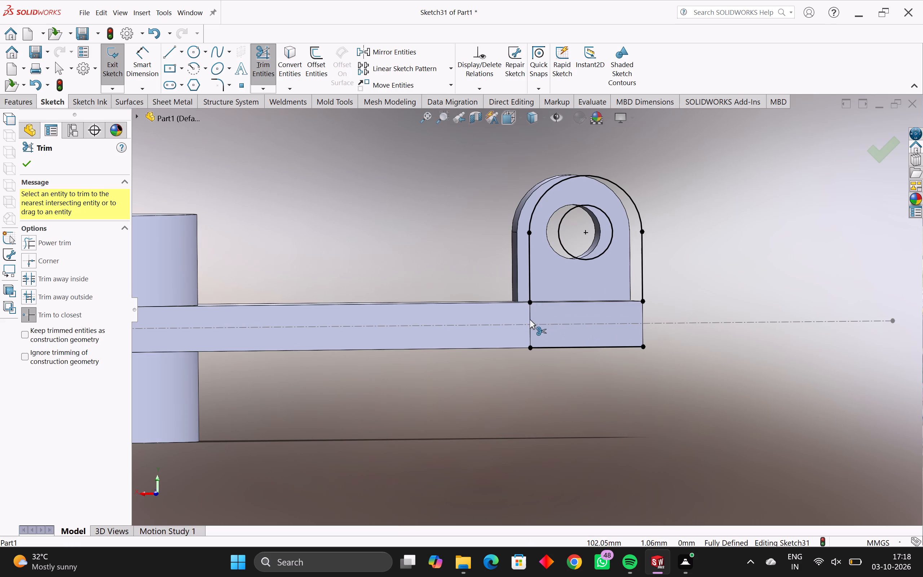
{"action": "left_click", "coordinate": [545, 347]}
{"action": "middle_click_drag", "start_coordinate": [552, 371], "coordinate": [610, 367]}
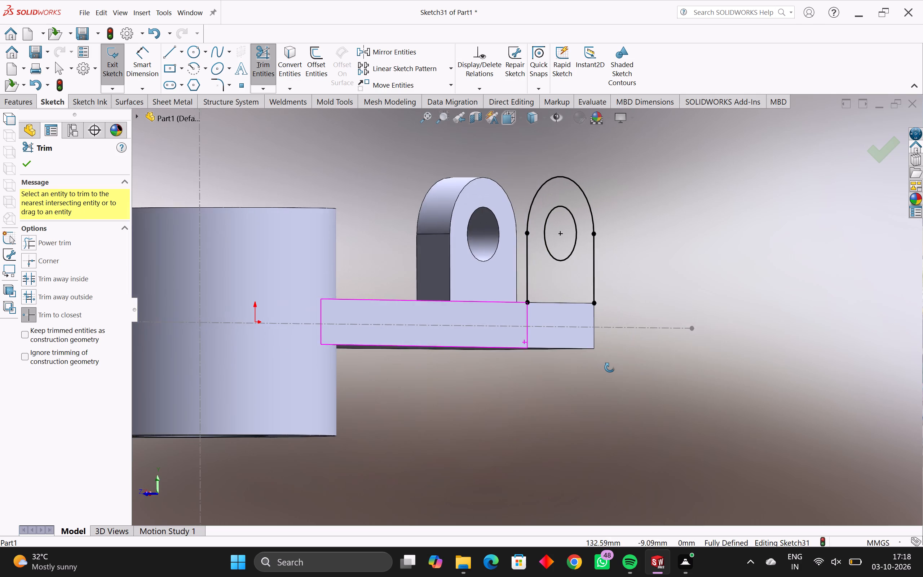
{"action": "middle_click_drag", "start_coordinate": [610, 367], "coordinate": [552, 383]}
{"action": "key", "text": "Return"}
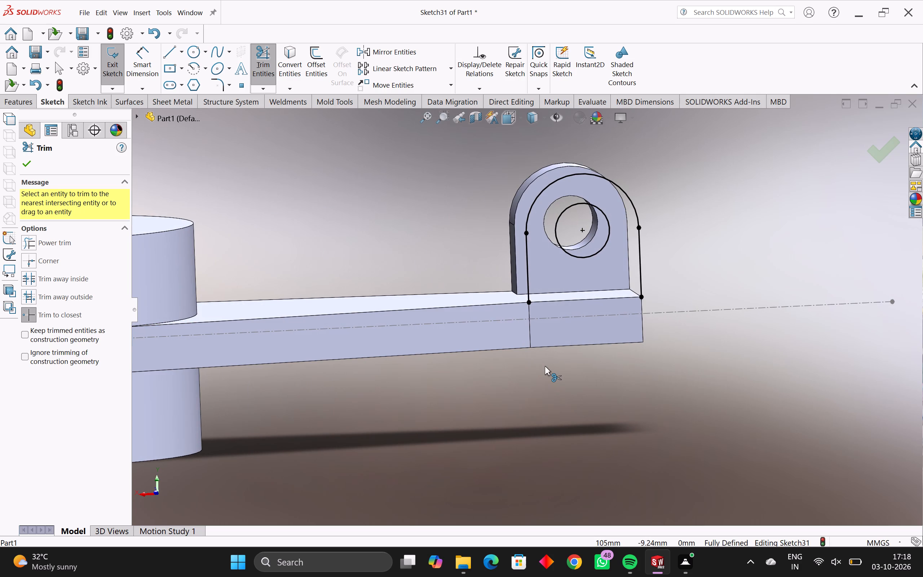
{"action": "left_click", "coordinate": [26, 162]}
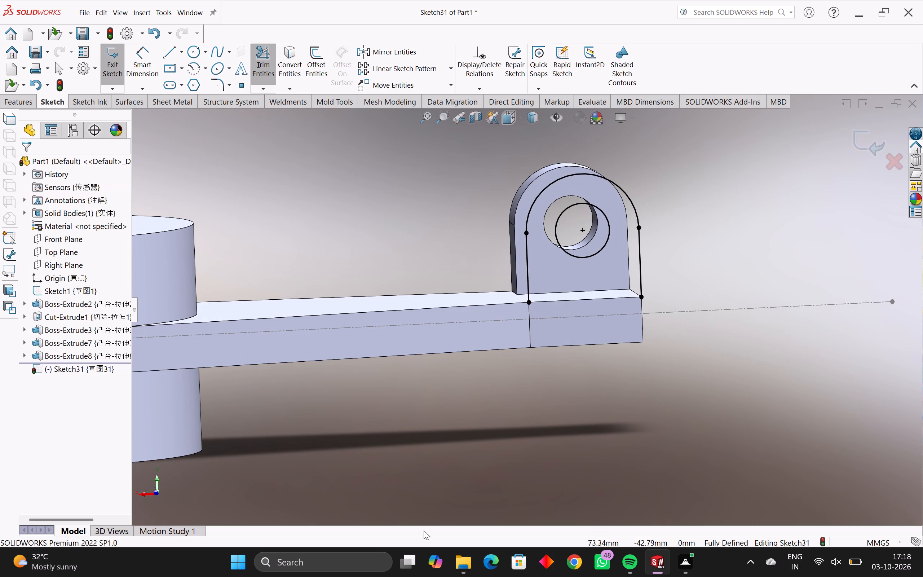
Exit the sketch and extrude the prong region around the hole 9 mm blind in the reversed direction over the end block, merging the result.
{"action": "middle_click_drag", "start_coordinate": [447, 437], "coordinate": [475, 435]}
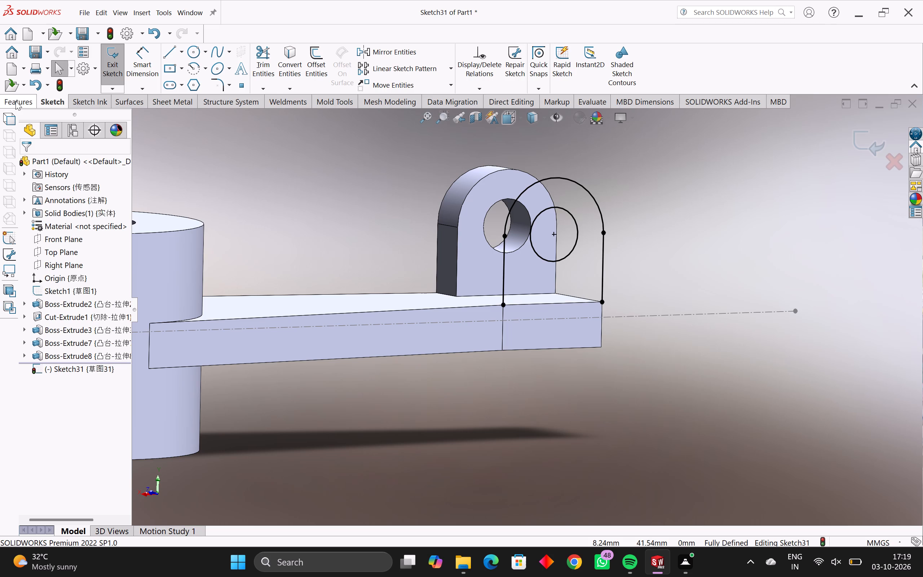
{"action": "left_click", "coordinate": [113, 64]}
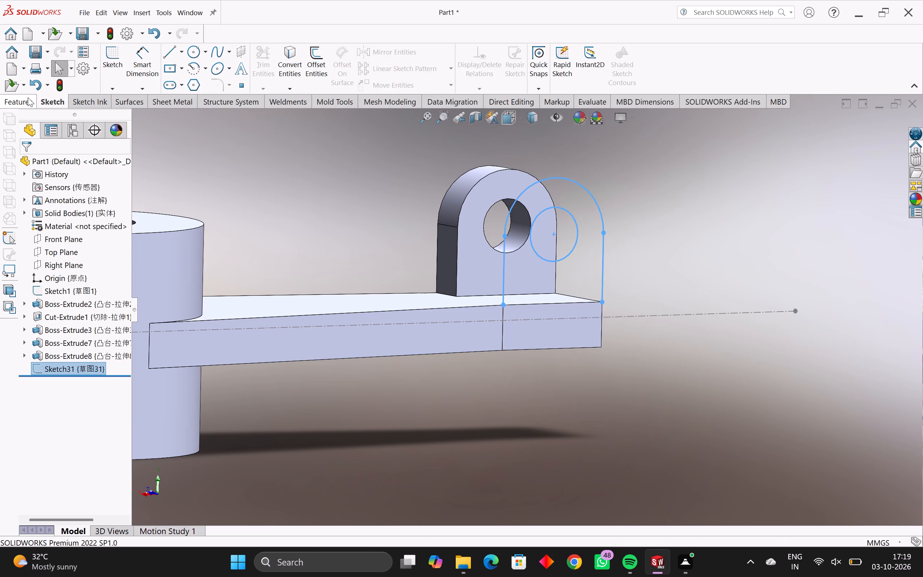
{"action": "left_click", "coordinate": [25, 99]}
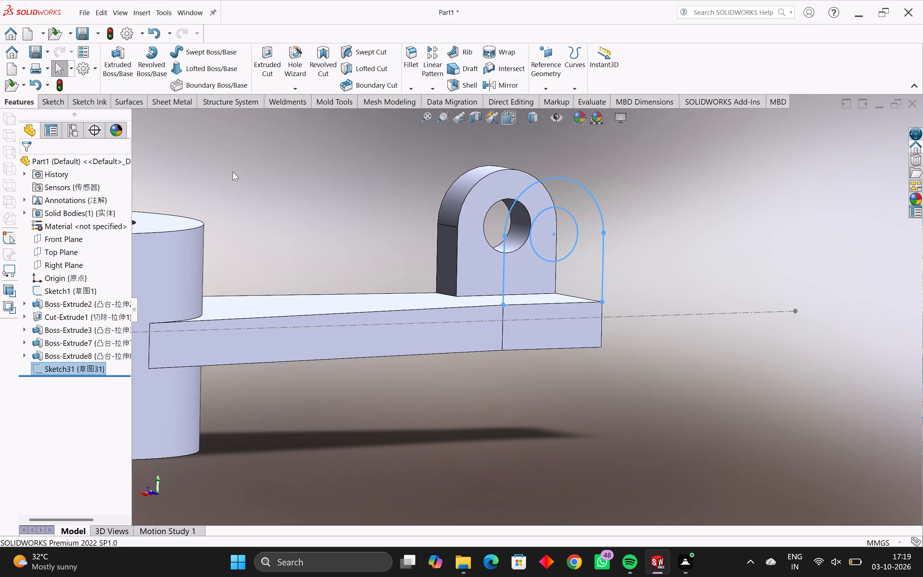
{"action": "left_click", "coordinate": [109, 50]}
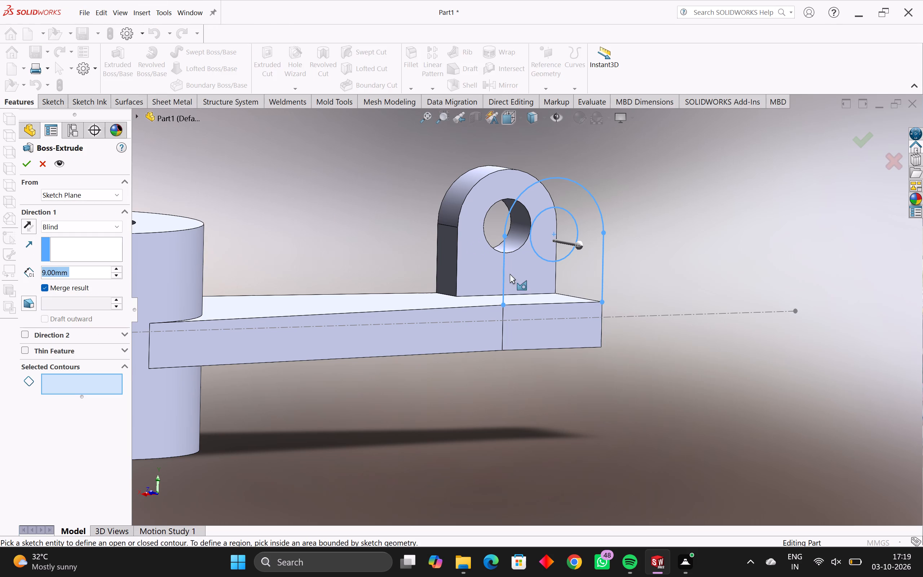
{"action": "left_click", "coordinate": [537, 288]}
{"action": "middle_click_drag", "start_coordinate": [589, 342], "coordinate": [628, 332]}
{"action": "left_click", "coordinate": [32, 226]}
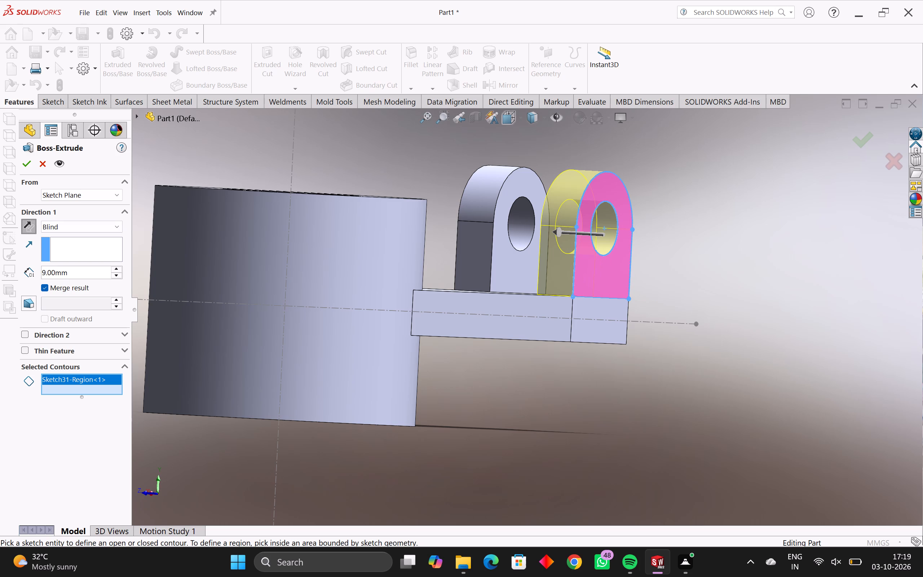
{"action": "key", "text": "Return"}
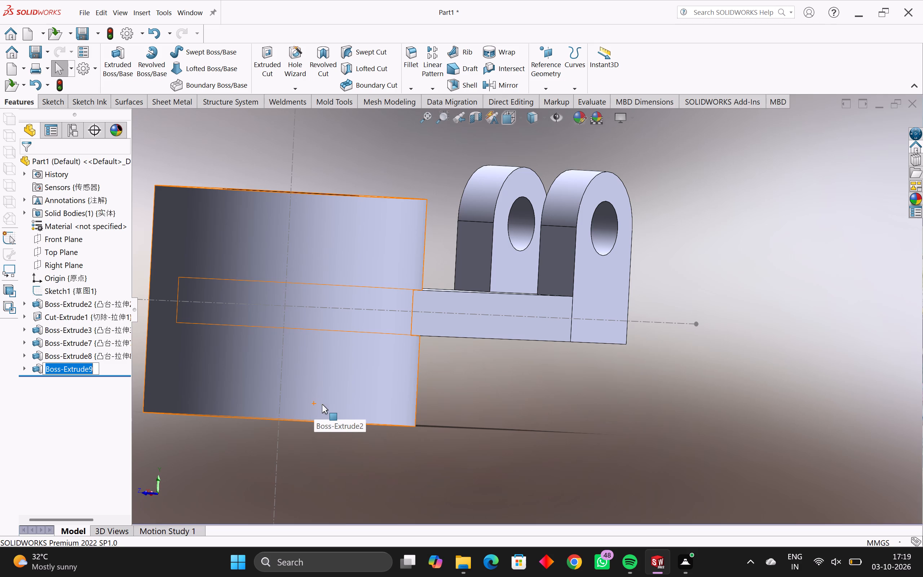
Examine the lever arm from several angles, checking the hollow cylinder, tapered arm and both rounded prongs.
{"action": "middle_click_drag", "start_coordinate": [476, 365], "coordinate": [464, 381]}
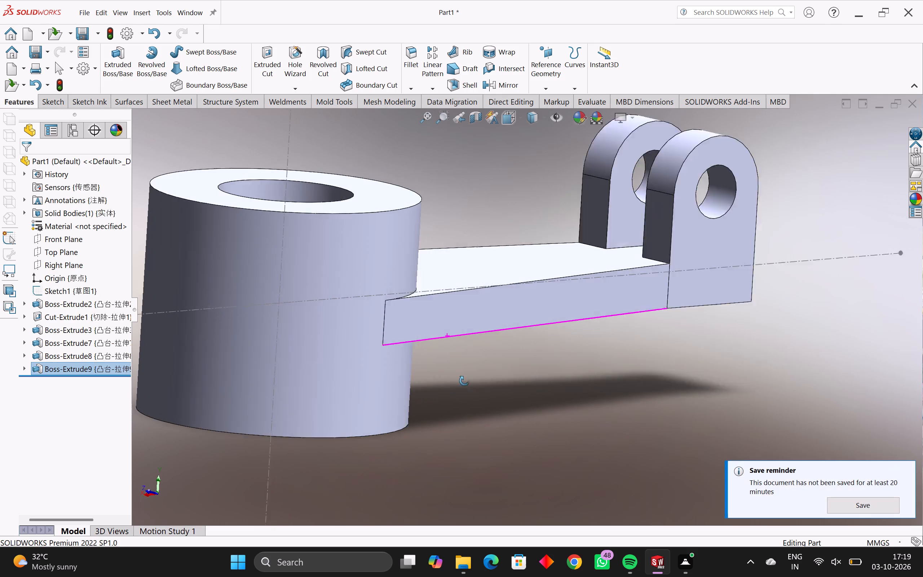
{"action": "middle_click_drag", "start_coordinate": [464, 381], "coordinate": [367, 408]}
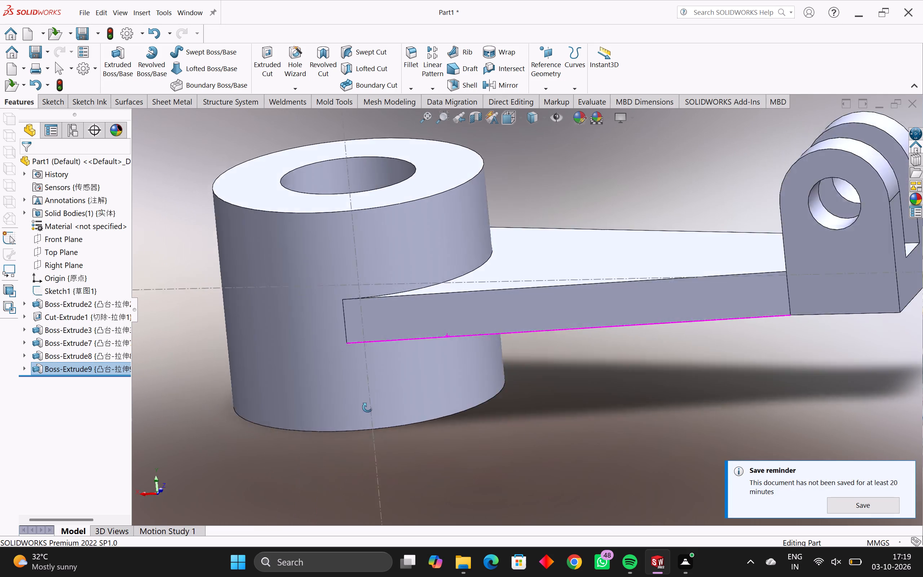
{"action": "middle_click_drag", "start_coordinate": [367, 408], "coordinate": [365, 409]}
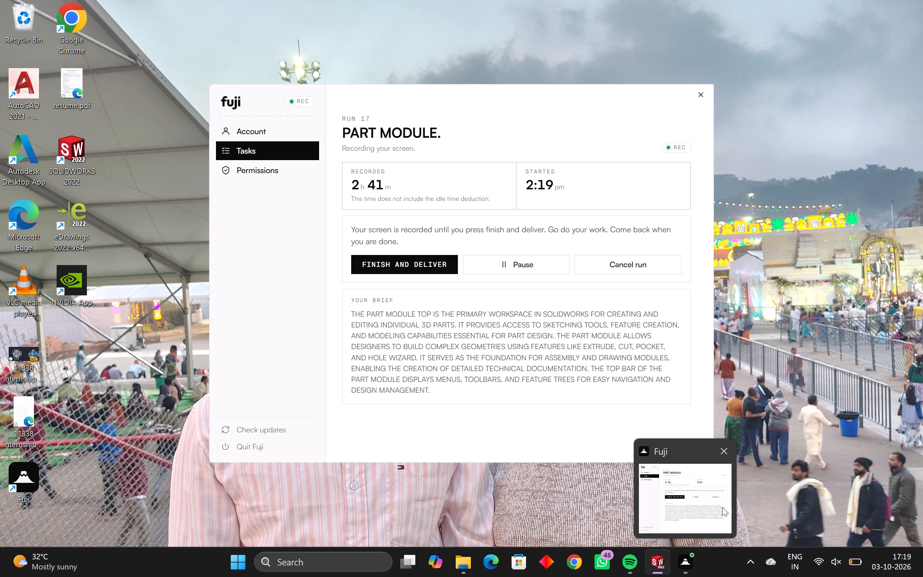
{"action": "middle_click_drag", "start_coordinate": [811, 427], "coordinate": [609, 411]}
{"action": "scroll", "coordinate": [649, 395], "scroll_direction": "down", "scroll_amount": 2}
{"action": "middle_click_drag", "start_coordinate": [791, 305], "coordinate": [448, 394]}
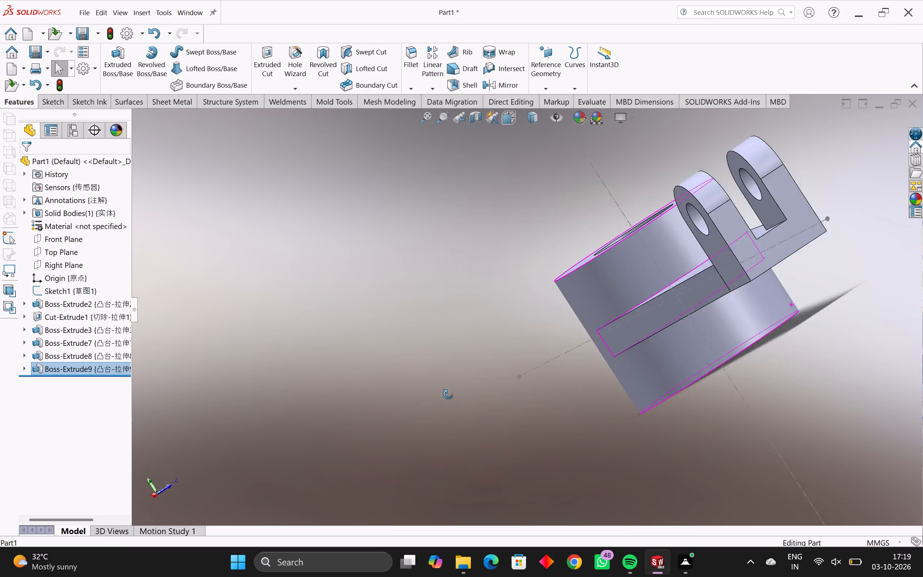
{"action": "middle_click_drag", "start_coordinate": [448, 394], "coordinate": [265, 431]}
{"action": "scroll", "coordinate": [746, 295], "scroll_direction": "down", "scroll_amount": 4}
{"action": "scroll", "coordinate": [787, 296], "scroll_direction": "up", "scroll_amount": 3}
{"action": "scroll", "coordinate": [736, 268], "scroll_direction": "up", "scroll_amount": 2}
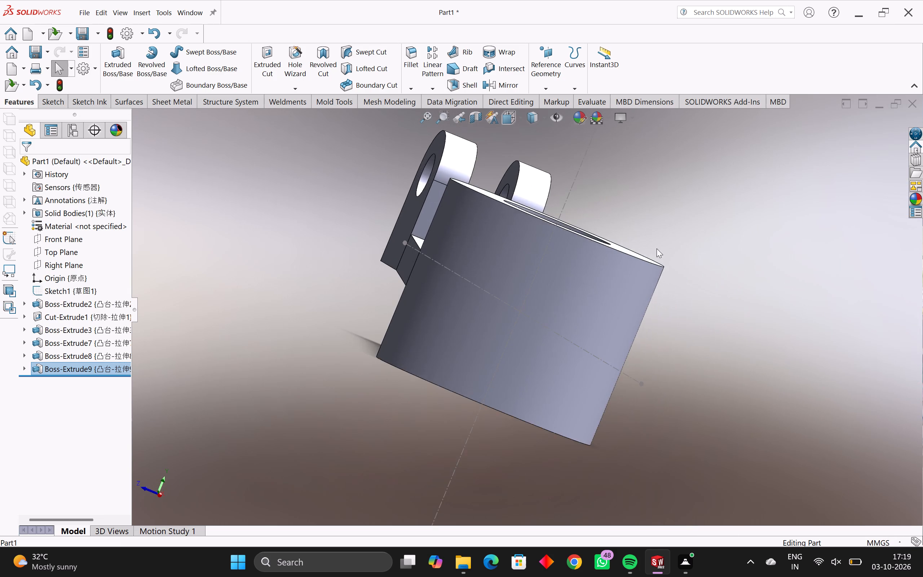
{"action": "scroll", "coordinate": [645, 244], "scroll_direction": "down", "scroll_amount": 3}
{"action": "scroll", "coordinate": [555, 291], "scroll_direction": "up", "scroll_amount": 5}
{"action": "scroll", "coordinate": [523, 293], "scroll_direction": "down", "scroll_amount": 5}
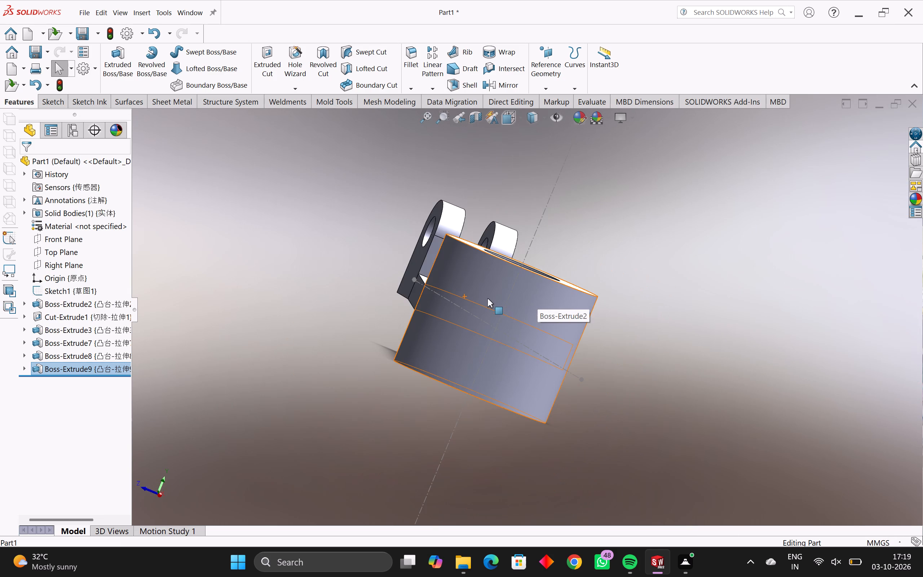
{"action": "key", "text": "Down"}
{"action": "key", "text": "Down"}
{"action": "key", "text": "Down"}
{"action": "key", "text": "Down"}
{"action": "key", "text": "Down"}
{"action": "key", "text": "Down"}
{"action": "key", "text": "Down"}
{"action": "key", "text": "Down"}
{"action": "key", "text": "Down"}
{"action": "key", "text": "Down"}
{"action": "key", "text": "Down"}
{"action": "key", "text": "Down"}
{"action": "key", "text": "Down"}
{"action": "key", "text": "Down"}
{"action": "key", "text": "Down"}
{"action": "key", "text": "Down"}
{"action": "key", "text": "Down"}
{"action": "key", "text": "Down"}
{"action": "key", "text": "Down"}
{"action": "key", "text": "Down"}
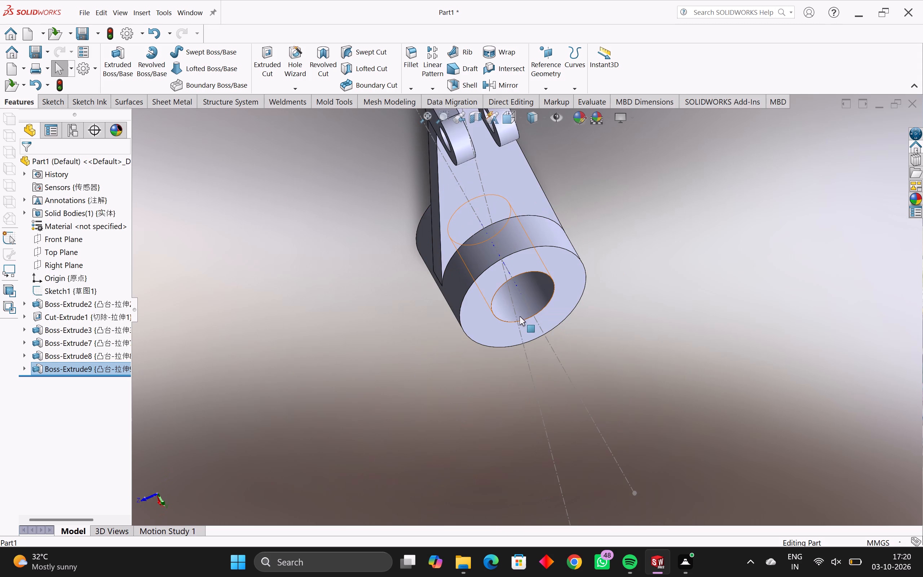
{"action": "middle_click_drag", "start_coordinate": [529, 318], "coordinate": [597, 316]}
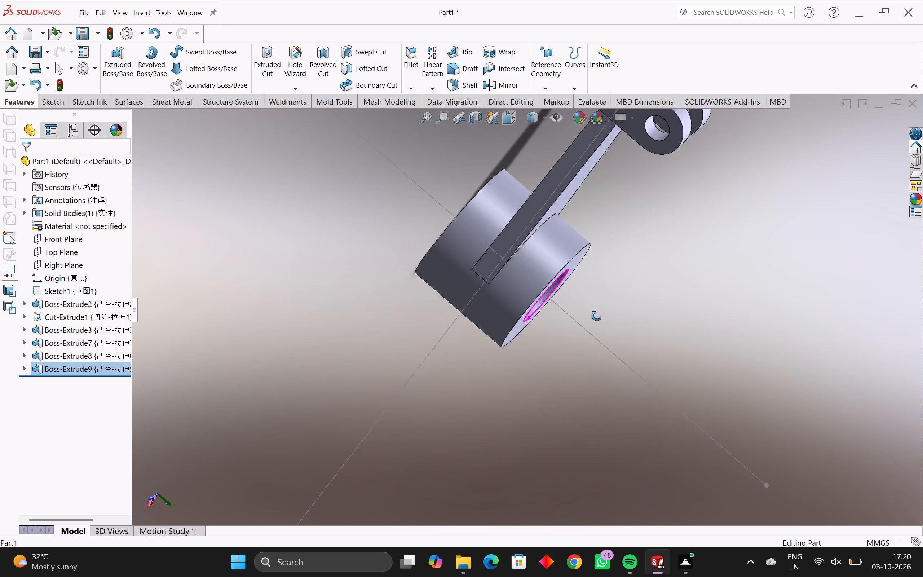
{"action": "middle_click_drag", "start_coordinate": [597, 316], "coordinate": [481, 429]}
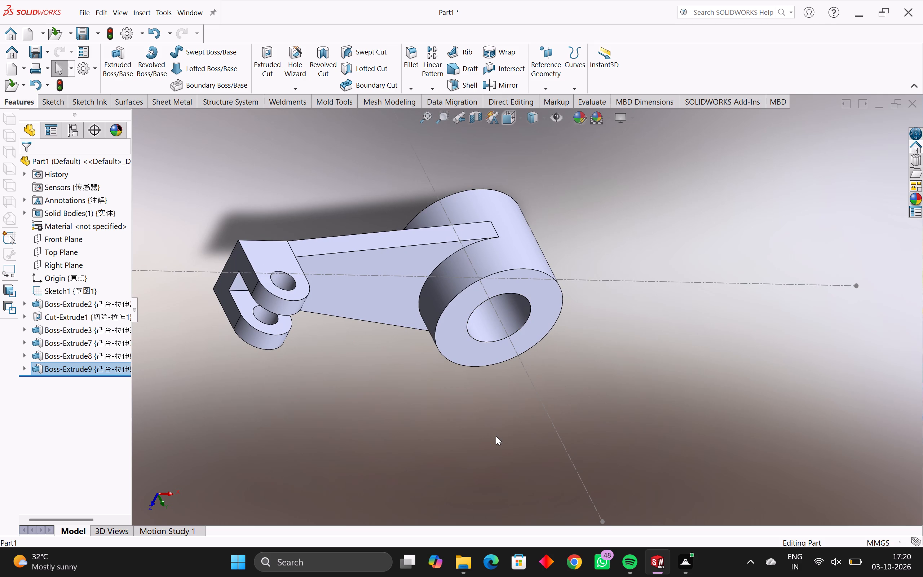
{"action": "key", "text": "Right"}
{"action": "key", "text": "Right"}
{"action": "key", "text": "Right"}
{"action": "key", "text": "Right"}
{"action": "key", "text": "Right"}
{"action": "key", "text": "Right"}
{"action": "key", "text": "Right"}
{"action": "key", "text": "Right"}
{"action": "key", "text": "Right"}
{"action": "key", "text": "Right"}
{"action": "key", "text": "Right"}
{"action": "key", "text": "Right"}
{"action": "key", "text": "Right"}
{"action": "key", "text": "Right"}
{"action": "key", "text": "Right"}
{"action": "key", "text": "Right"}
{"action": "key", "text": "Right"}
{"action": "key", "text": "Right"}
{"action": "key", "text": "Right"}
{"action": "key", "text": "Right"}
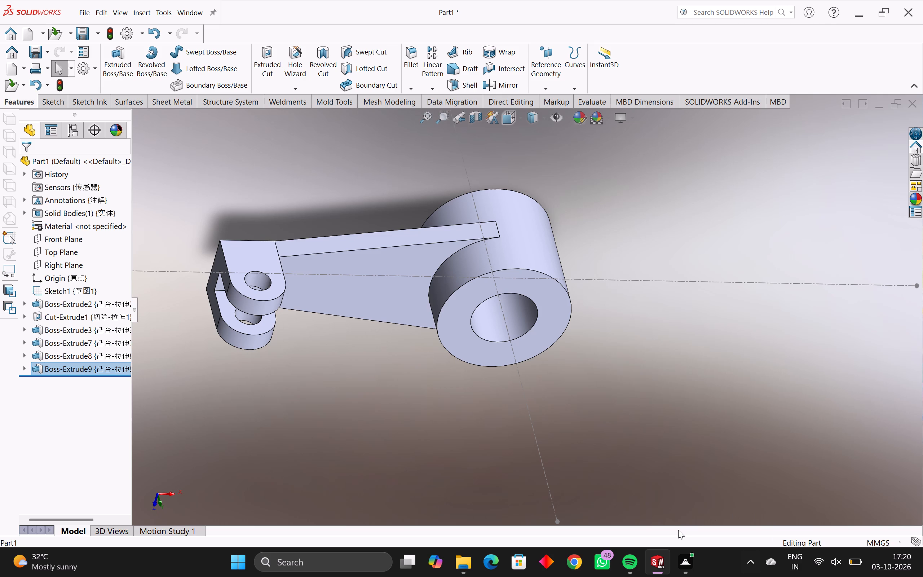
{"action": "scroll", "coordinate": [525, 445], "scroll_direction": "down", "scroll_amount": 3}
{"action": "middle_click_drag", "start_coordinate": [428, 411], "coordinate": [436, 413]}
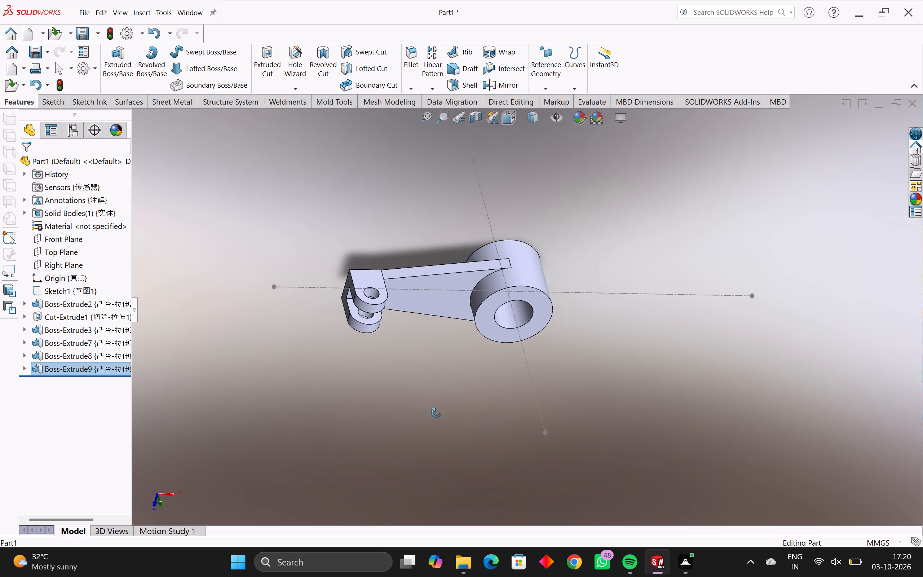
{"action": "middle_click_drag", "start_coordinate": [436, 413], "coordinate": [249, 411]}
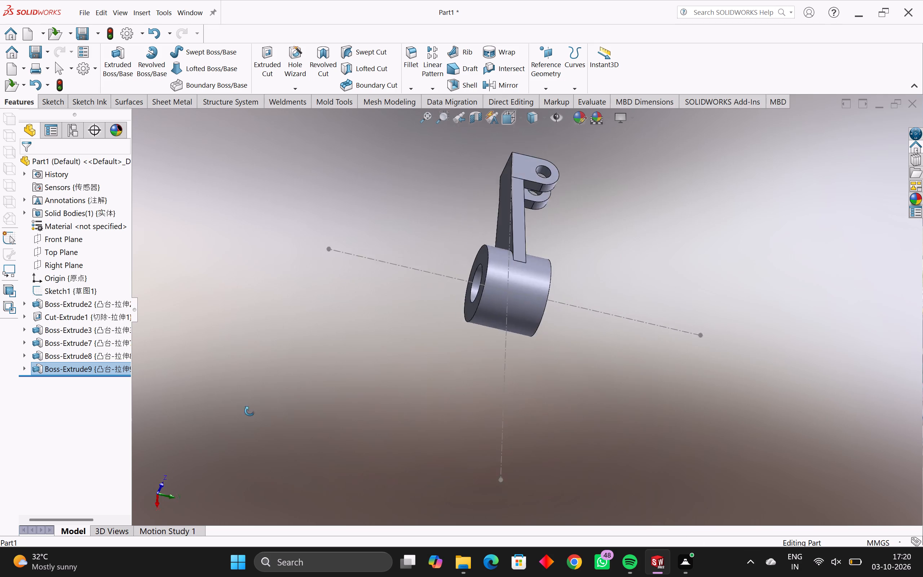
{"action": "middle_click_drag", "start_coordinate": [249, 411], "coordinate": [432, 533]}
{"action": "middle_click_drag", "start_coordinate": [564, 210], "coordinate": [498, 336]}
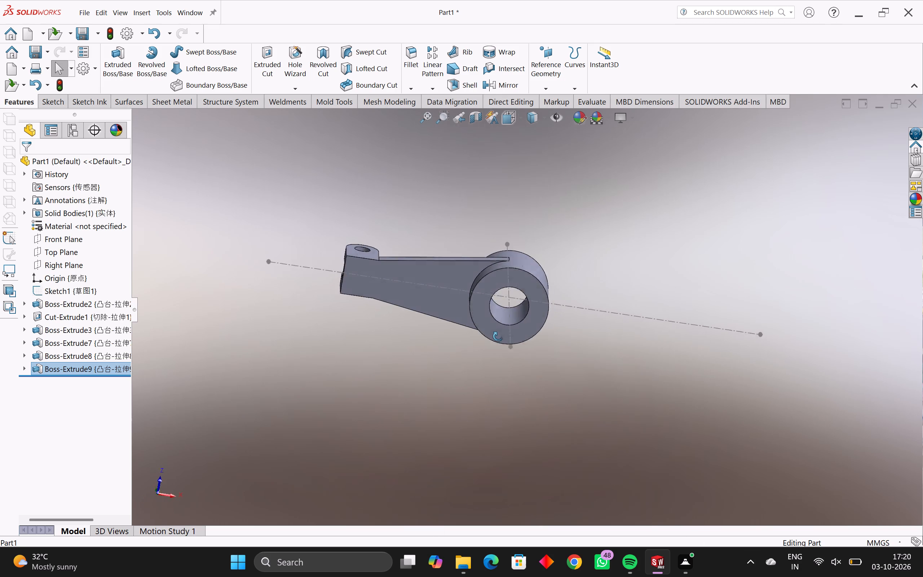
{"action": "middle_click_drag", "start_coordinate": [498, 336], "coordinate": [527, 447]}
{"action": "middle_click_drag", "start_coordinate": [485, 211], "coordinate": [441, 368]}
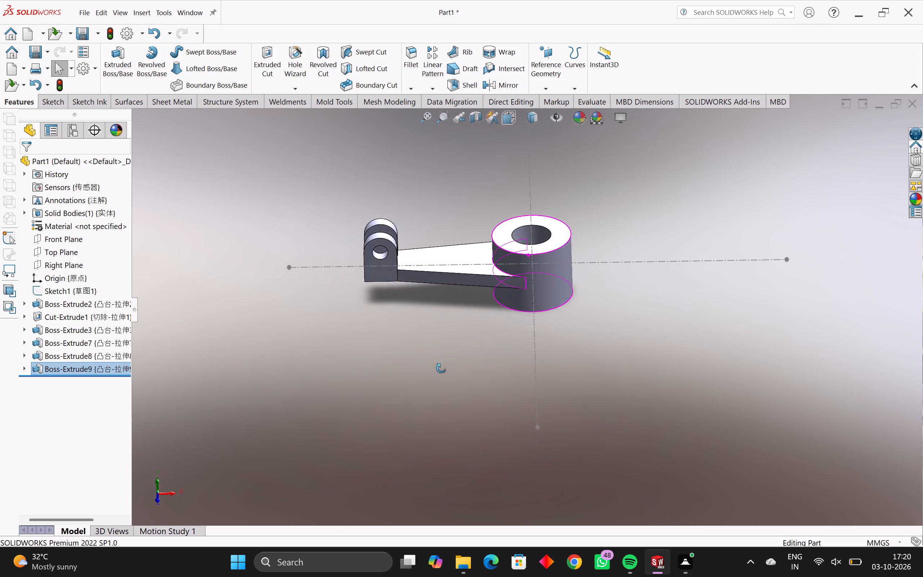
{"action": "middle_click_drag", "start_coordinate": [441, 368], "coordinate": [423, 338]}
{"action": "key", "text": "Escape"}
{"action": "key", "text": "Escape"}
{"action": "key", "text": "Down"}
{"action": "key", "text": "Down"}
{"action": "key", "text": "Down"}
{"action": "key", "text": "Down"}
{"action": "key", "text": "Down"}
{"action": "key", "text": "Down"}
{"action": "key", "text": "Down"}
{"action": "key", "text": "Down"}
{"action": "key", "text": "Down"}
{"action": "key", "text": "Down"}
{"action": "key", "text": "Down"}
{"action": "key", "text": "Down"}
{"action": "key", "text": "Down"}
{"action": "key", "text": "Down"}
{"action": "key", "text": "Down"}
{"action": "key", "text": "Down"}
{"action": "key", "text": "Down"}
{"action": "key", "text": "Down"}
{"action": "key", "text": "Down"}
{"action": "key", "text": "Down"}
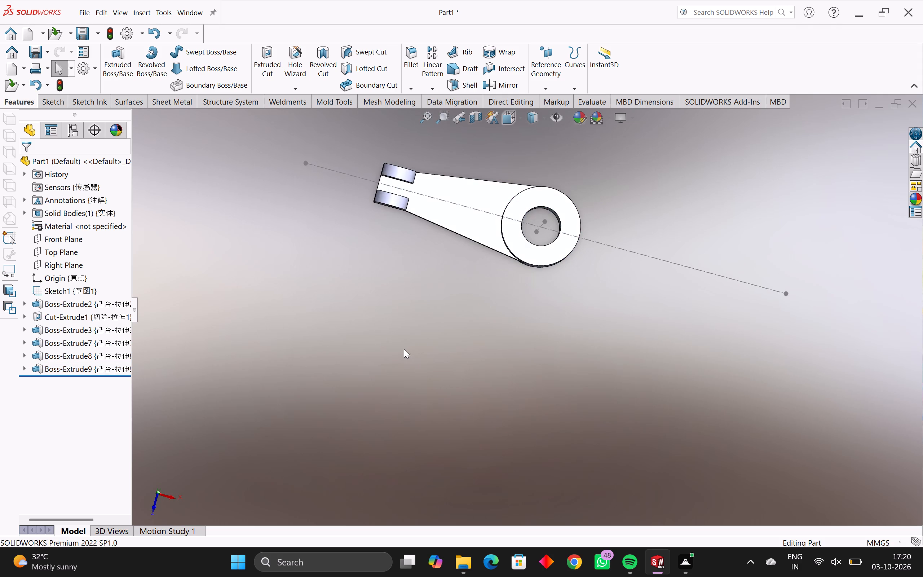
{"action": "middle_click_drag", "start_coordinate": [535, 198], "coordinate": [535, 204]}
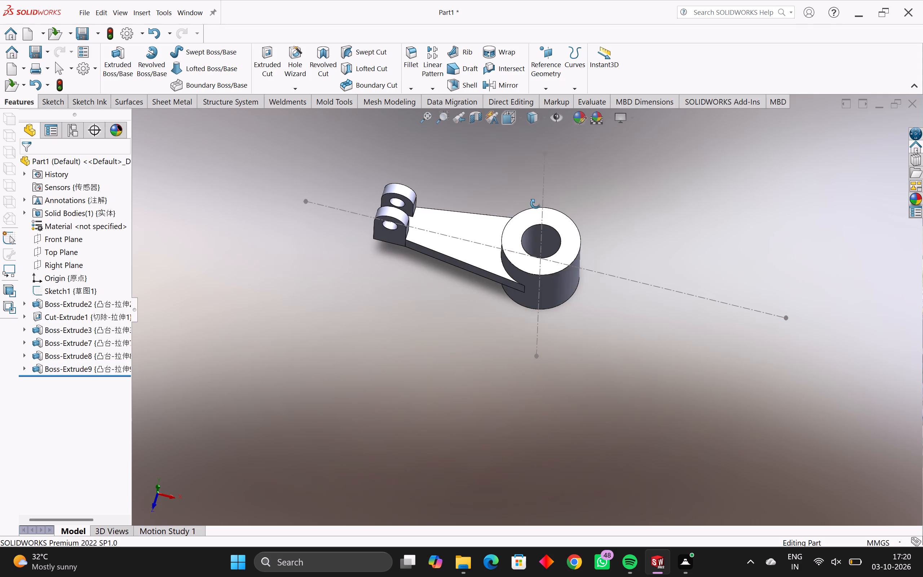
{"action": "middle_click_drag", "start_coordinate": [535, 204], "coordinate": [528, 186]}
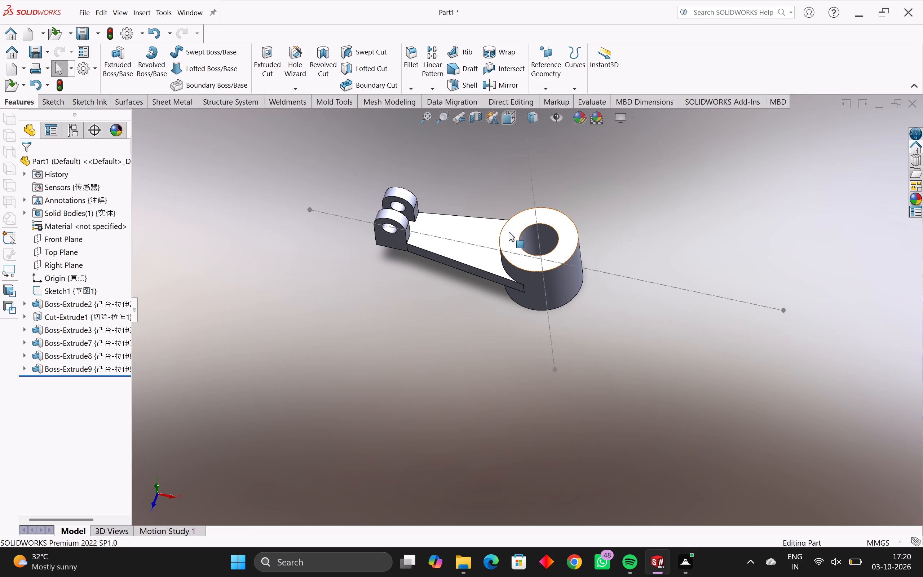
{"action": "middle_click_drag", "start_coordinate": [507, 242], "coordinate": [514, 188]}
{"action": "middle_click_drag", "start_coordinate": [516, 191], "coordinate": [528, 307], "text": "ctrl"}
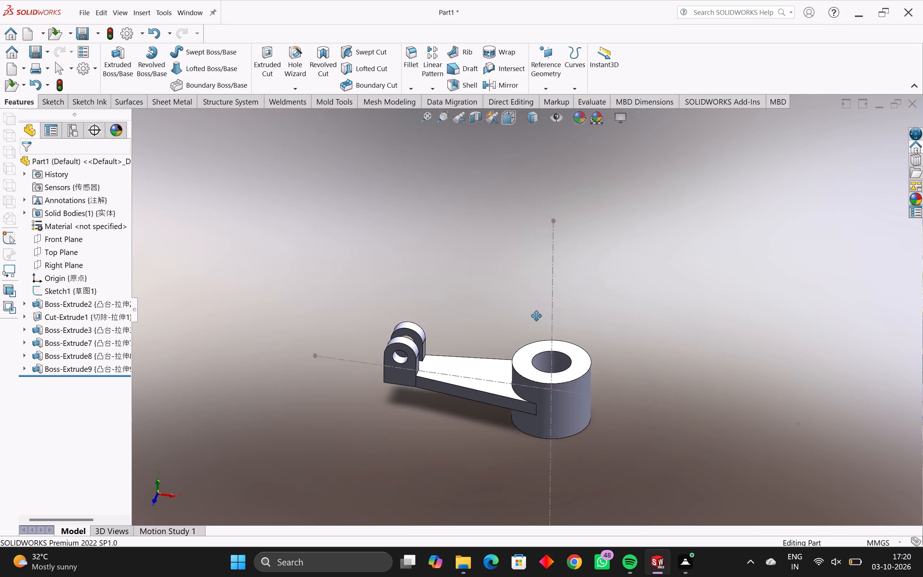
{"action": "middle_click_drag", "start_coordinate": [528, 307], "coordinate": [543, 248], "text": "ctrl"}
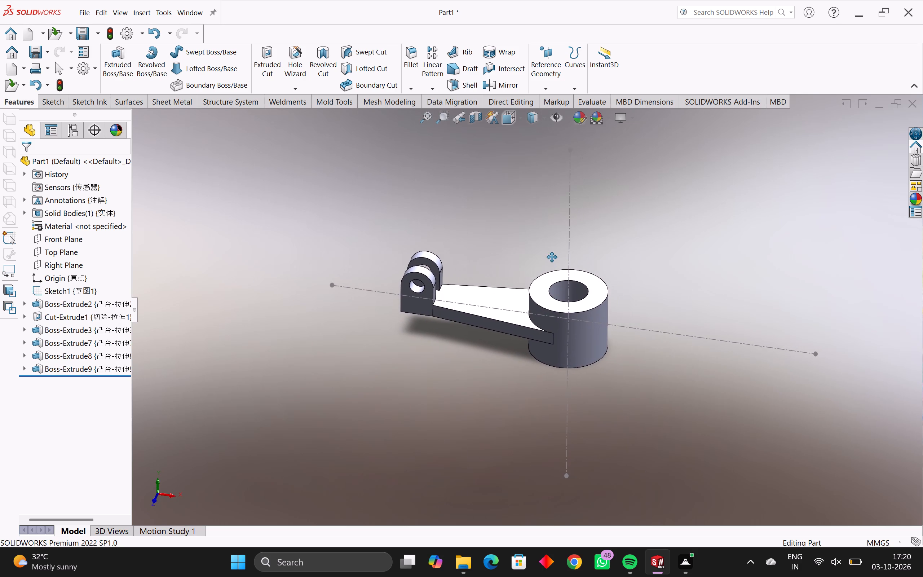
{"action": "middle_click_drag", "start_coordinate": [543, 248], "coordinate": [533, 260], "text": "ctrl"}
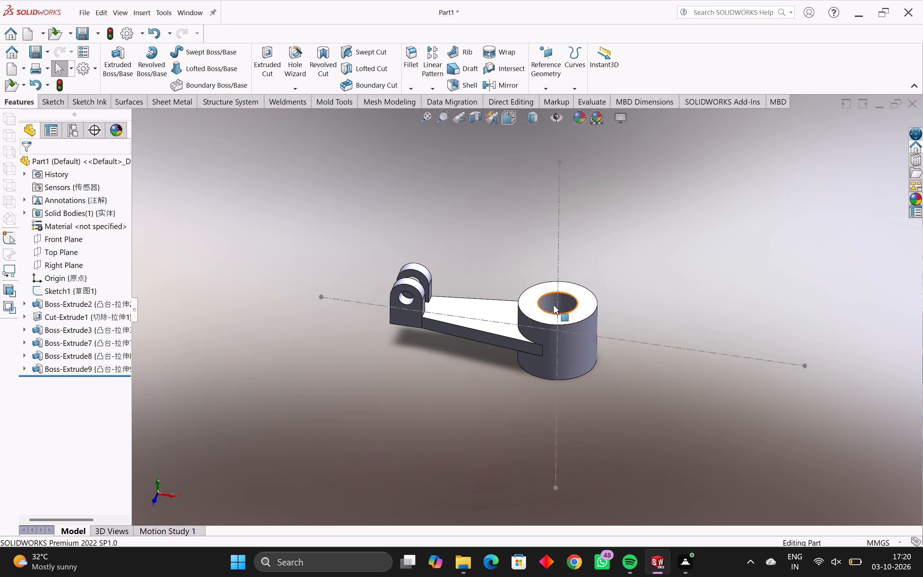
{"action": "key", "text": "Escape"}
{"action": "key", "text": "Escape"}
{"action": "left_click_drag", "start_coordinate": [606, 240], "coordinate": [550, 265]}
Open the centerline sketch, Sketch1, for editing and delete its vertical construction line, accepting the loss of its external references.
{"action": "left_click", "coordinate": [57, 102]}
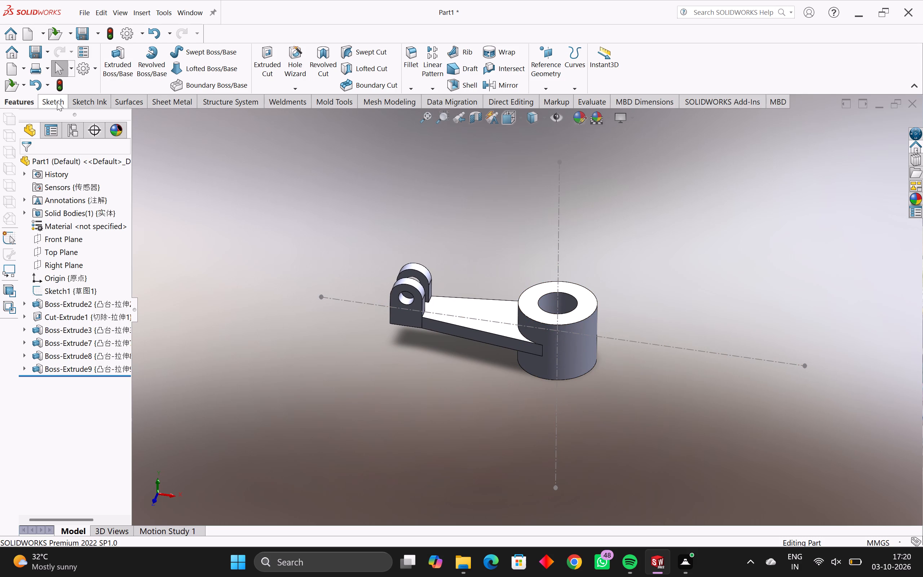
{"action": "left_click", "coordinate": [169, 55]}
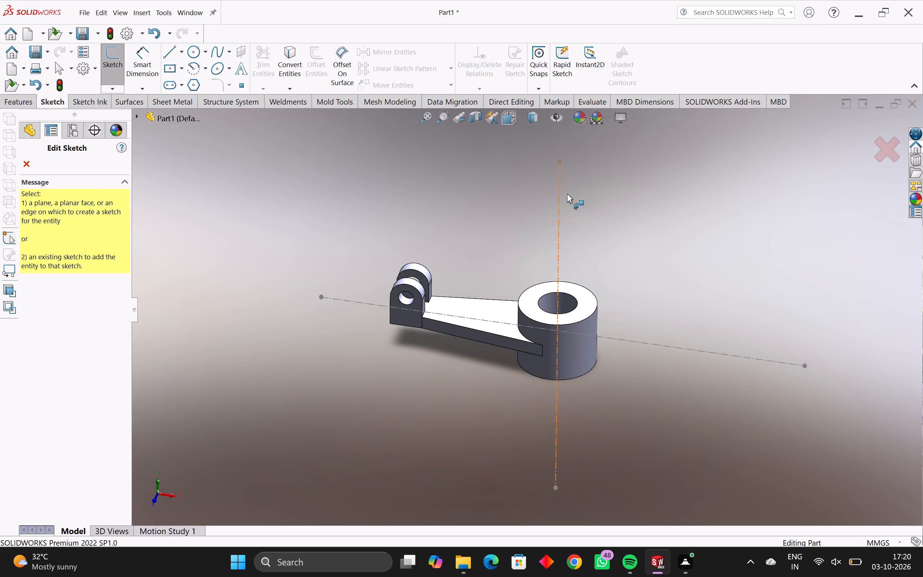
{"action": "left_click", "coordinate": [559, 209]}
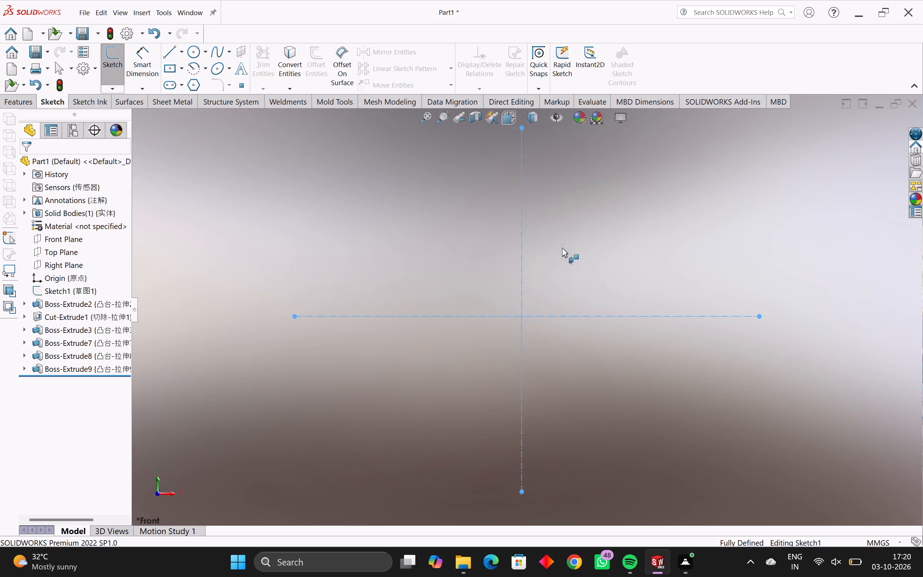
{"action": "key", "text": "Escape"}
{"action": "key", "text": "Escape"}
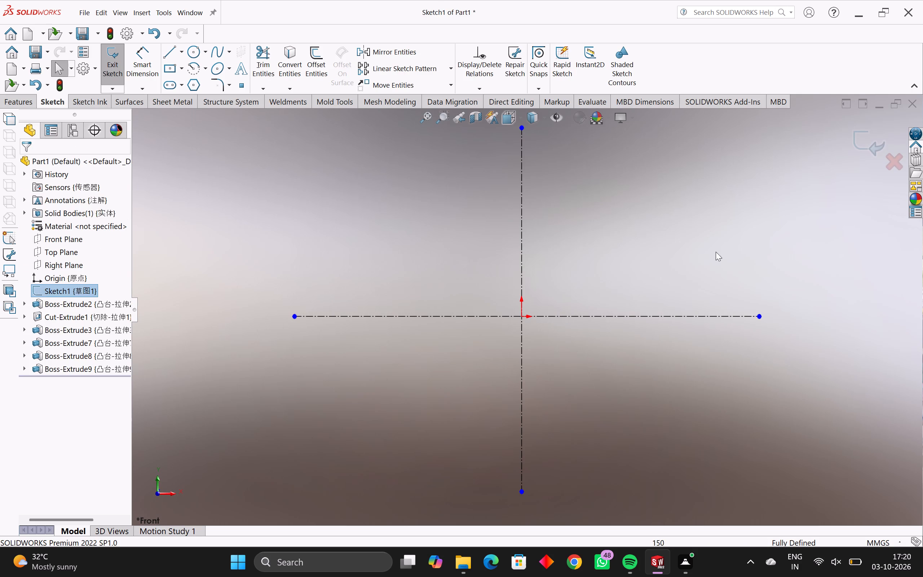
{"action": "left_click_drag", "start_coordinate": [717, 253], "coordinate": [654, 404]}
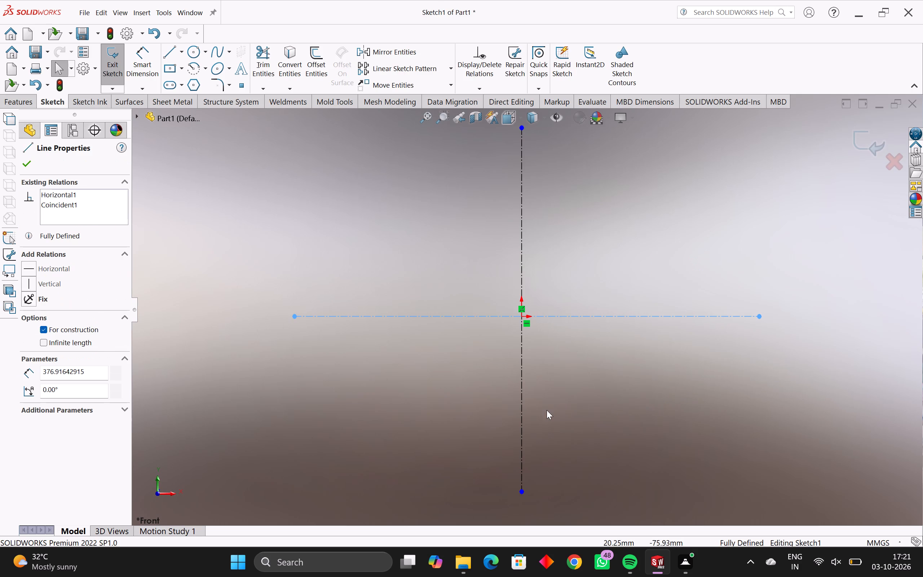
{"action": "left_click_drag", "start_coordinate": [547, 410], "coordinate": [487, 450]}
{"action": "key", "text": "Delete"}
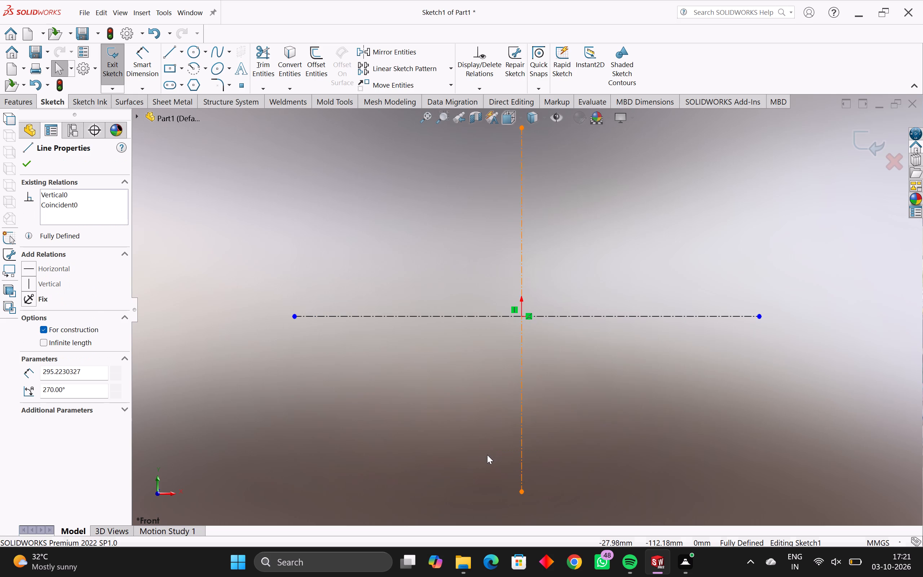
{"action": "left_click", "coordinate": [393, 279]}
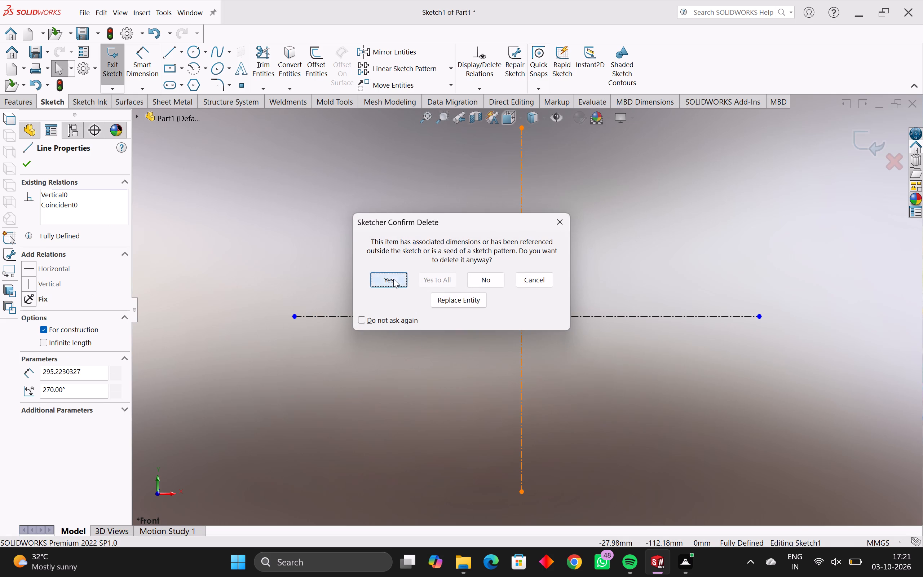
Delete the remaining horizontal construction line through the origin and exit the sketch.
{"action": "scroll", "coordinate": [513, 354], "scroll_direction": "down", "scroll_amount": 3}
{"action": "left_click", "coordinate": [610, 313]}
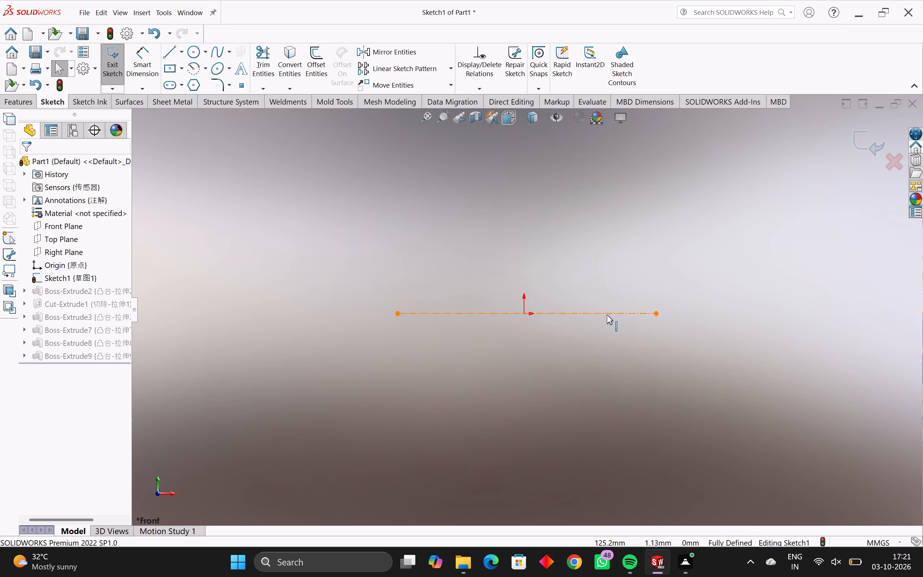
{"action": "key", "text": "Delete"}
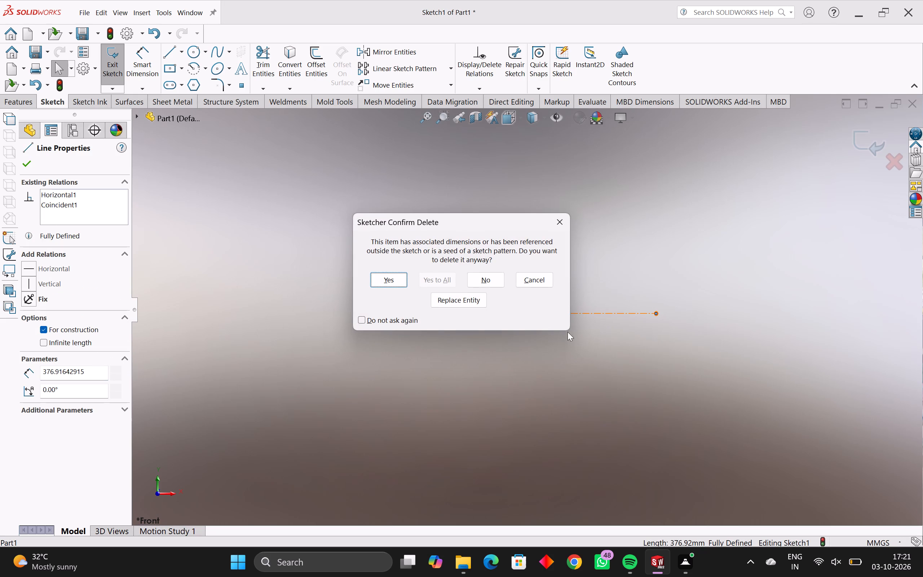
{"action": "left_click", "coordinate": [386, 281]}
{"action": "middle_click_drag", "start_coordinate": [561, 313], "coordinate": [524, 357]}
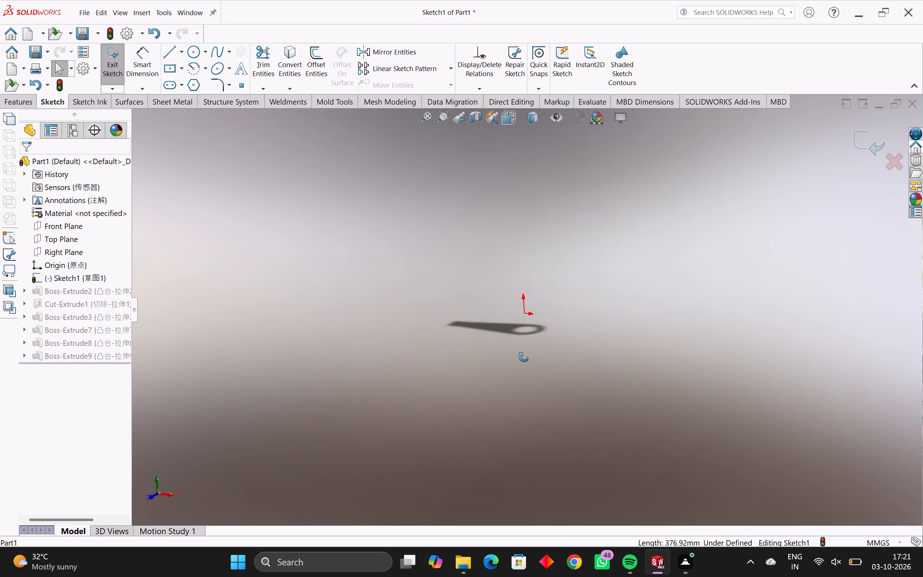
{"action": "middle_click_drag", "start_coordinate": [524, 357], "coordinate": [516, 444]}
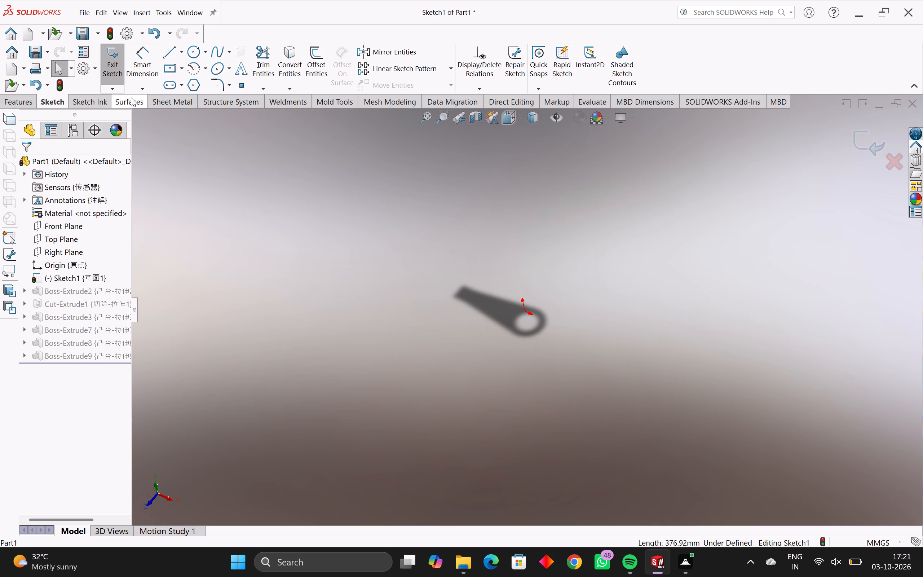
{"action": "left_click", "coordinate": [114, 70]}
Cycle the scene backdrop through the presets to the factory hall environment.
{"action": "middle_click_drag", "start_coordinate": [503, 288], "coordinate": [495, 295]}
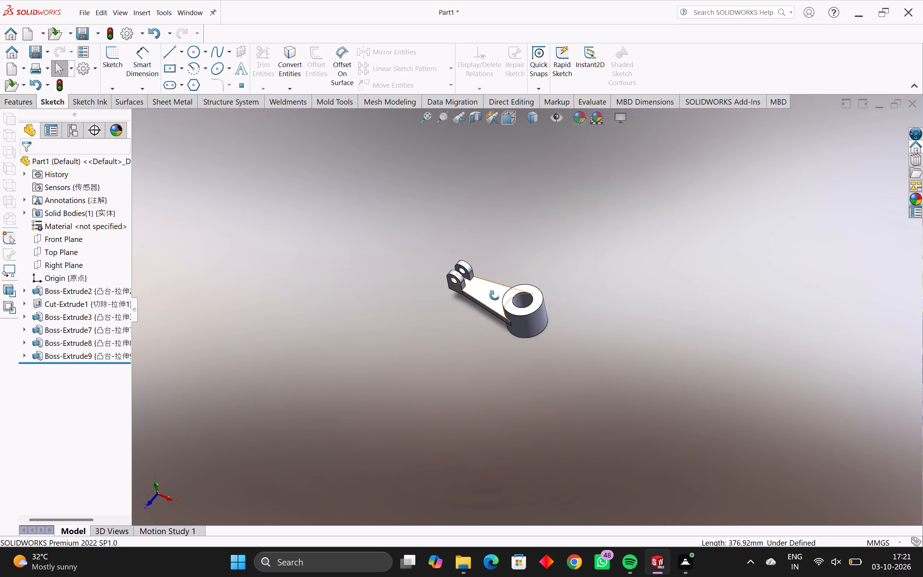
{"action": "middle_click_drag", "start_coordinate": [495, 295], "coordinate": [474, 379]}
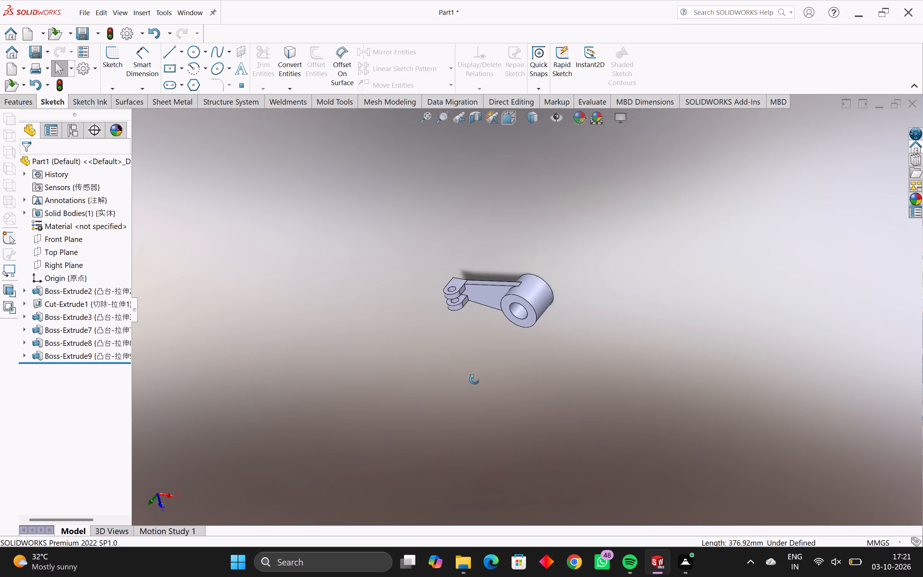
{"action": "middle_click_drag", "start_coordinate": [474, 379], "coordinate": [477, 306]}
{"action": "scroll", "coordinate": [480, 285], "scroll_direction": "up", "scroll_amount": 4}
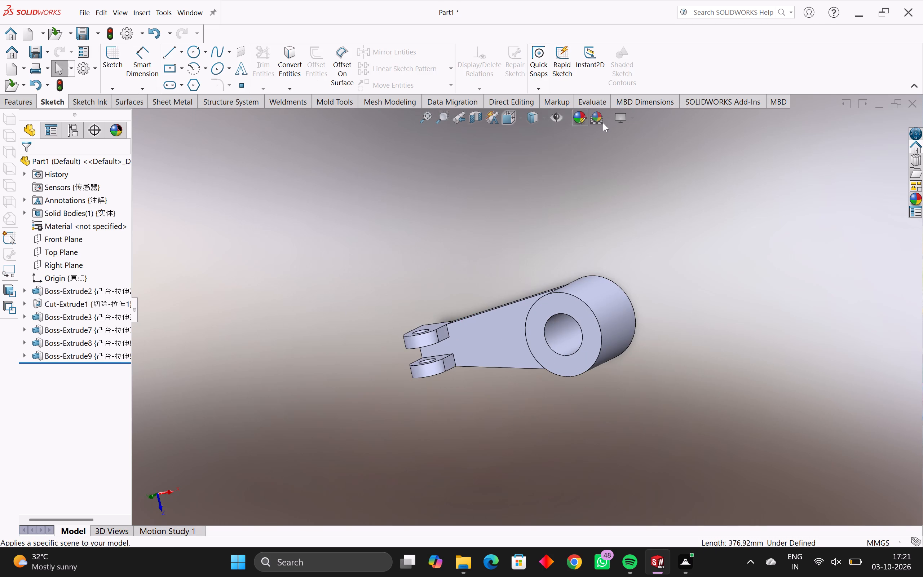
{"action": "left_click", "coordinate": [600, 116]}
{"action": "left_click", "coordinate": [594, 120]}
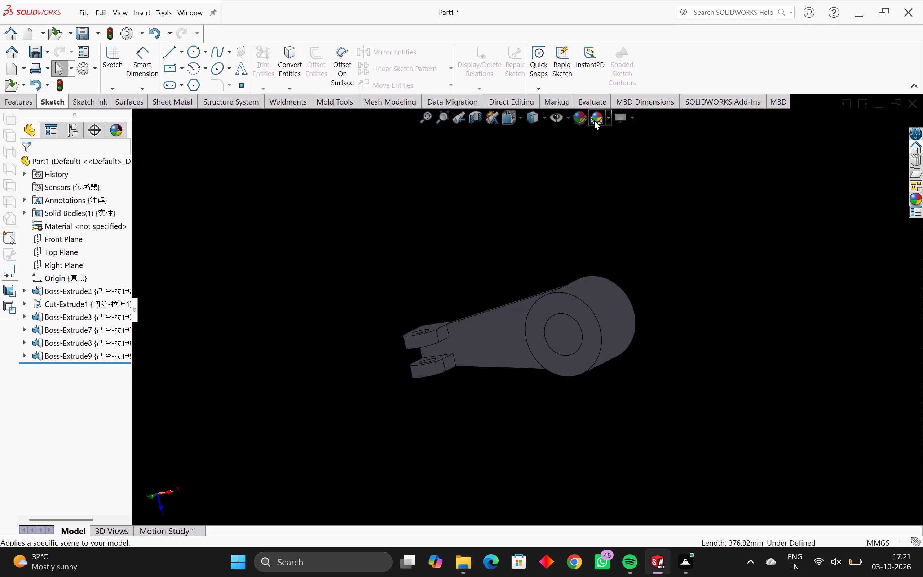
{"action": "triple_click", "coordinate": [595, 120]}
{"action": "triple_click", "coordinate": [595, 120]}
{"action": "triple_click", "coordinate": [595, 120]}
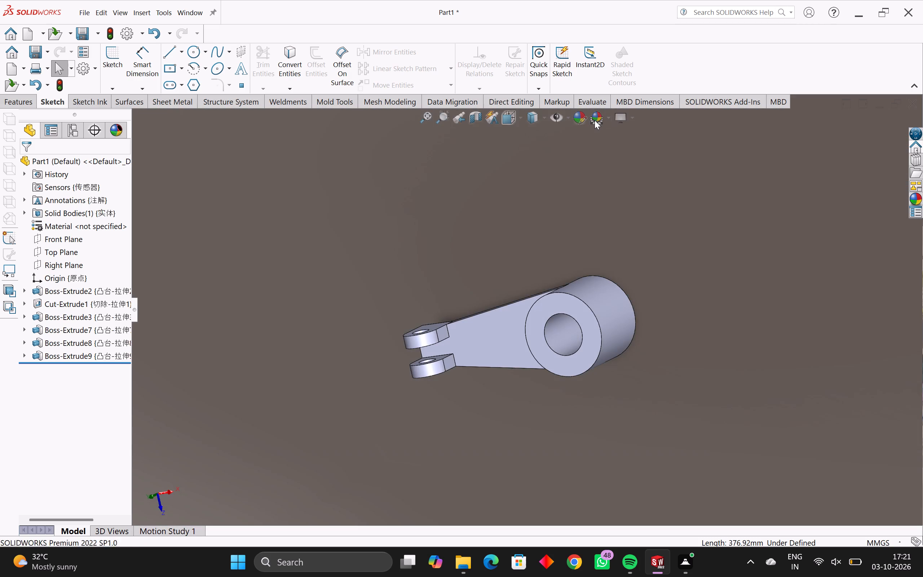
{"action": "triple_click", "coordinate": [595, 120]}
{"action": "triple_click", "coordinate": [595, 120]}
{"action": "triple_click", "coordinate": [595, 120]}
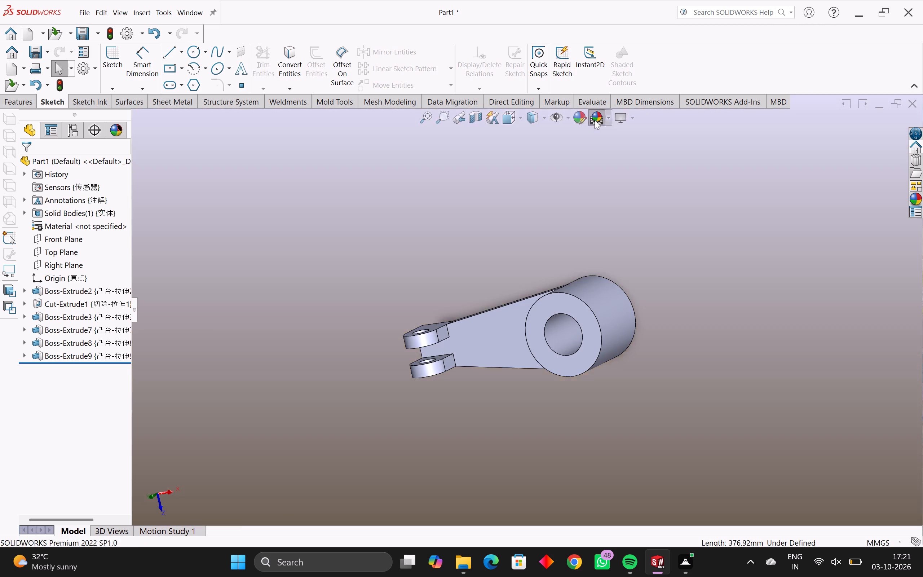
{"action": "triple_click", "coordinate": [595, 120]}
Examine the lever arm from several angles against the factory hall backdrop.
{"action": "scroll", "coordinate": [624, 242], "scroll_direction": "down", "scroll_amount": 8}
{"action": "middle_click_drag", "start_coordinate": [635, 274], "coordinate": [555, 232]}
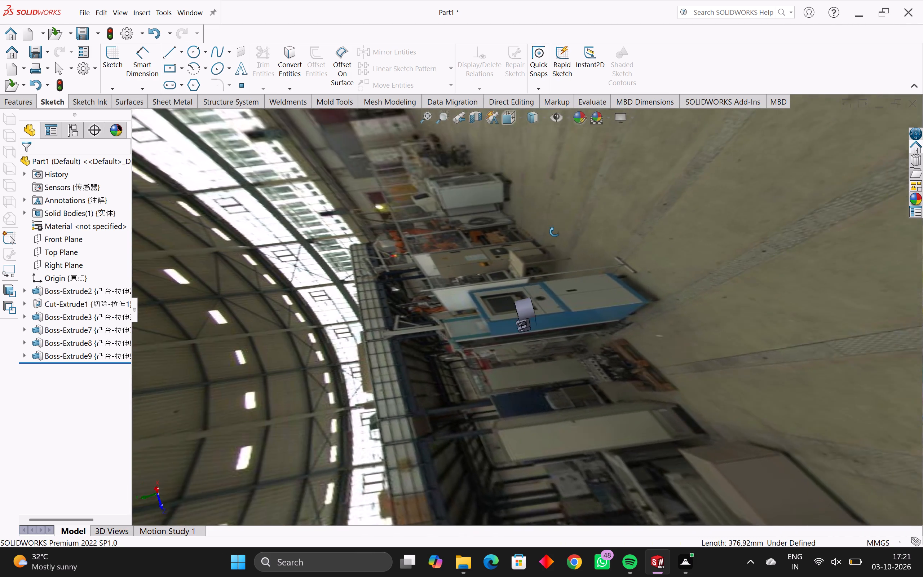
{"action": "middle_click_drag", "start_coordinate": [555, 232], "coordinate": [554, 232]}
{"action": "scroll", "coordinate": [564, 241], "scroll_direction": "down", "scroll_amount": 4}
{"action": "middle_click_drag", "start_coordinate": [568, 318], "coordinate": [718, 244]}
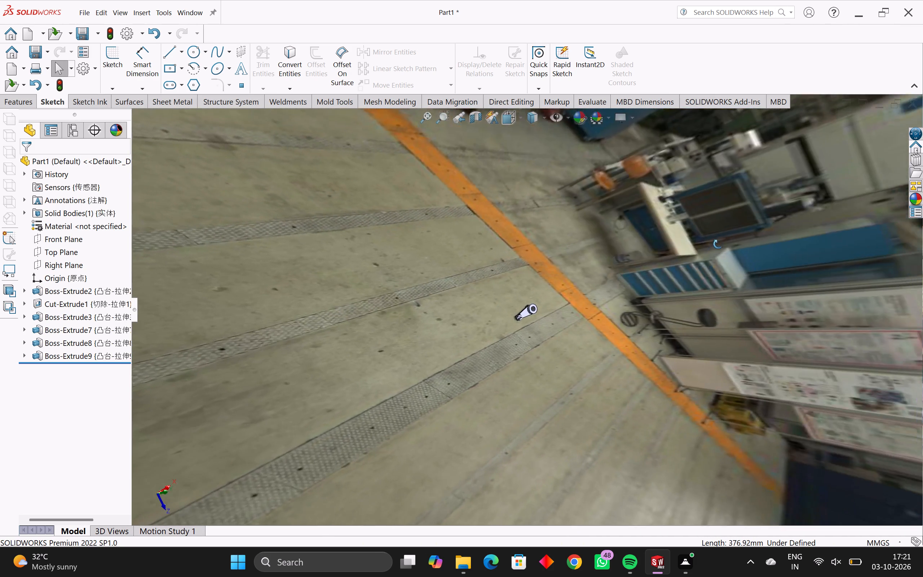
{"action": "middle_click_drag", "start_coordinate": [718, 244], "coordinate": [674, 211]}
{"action": "middle_click_drag", "start_coordinate": [680, 312], "coordinate": [610, 201]}
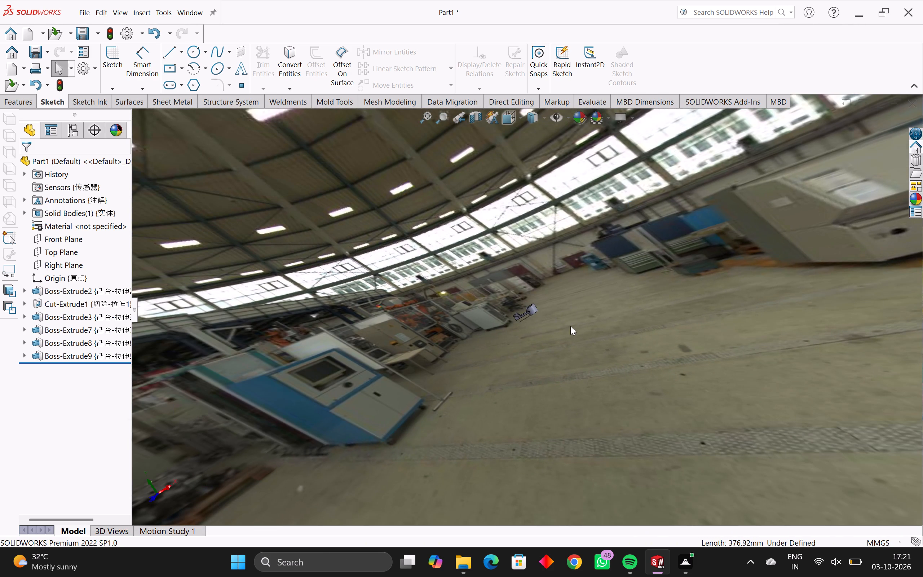
{"action": "middle_click_drag", "start_coordinate": [570, 326], "coordinate": [571, 311]}
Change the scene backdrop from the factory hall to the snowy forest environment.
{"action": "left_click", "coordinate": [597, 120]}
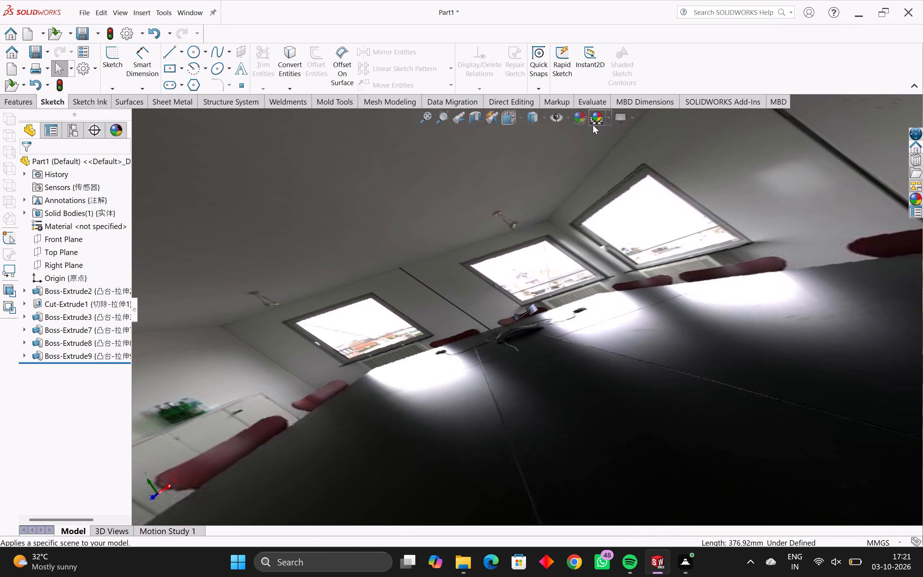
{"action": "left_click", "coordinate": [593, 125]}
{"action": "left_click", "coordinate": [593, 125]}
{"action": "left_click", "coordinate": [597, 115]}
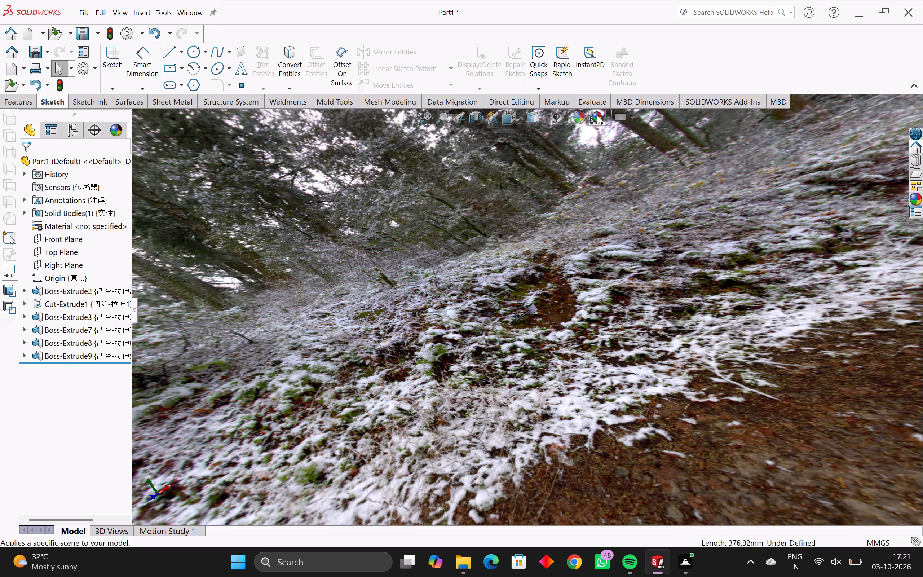
Cycle the scene backdrop onward to the green forest environment with the wooden footbridge.
{"action": "scroll", "coordinate": [556, 332], "scroll_direction": "up", "scroll_amount": 3}
{"action": "scroll", "coordinate": [529, 309], "scroll_direction": "up", "scroll_amount": 2}
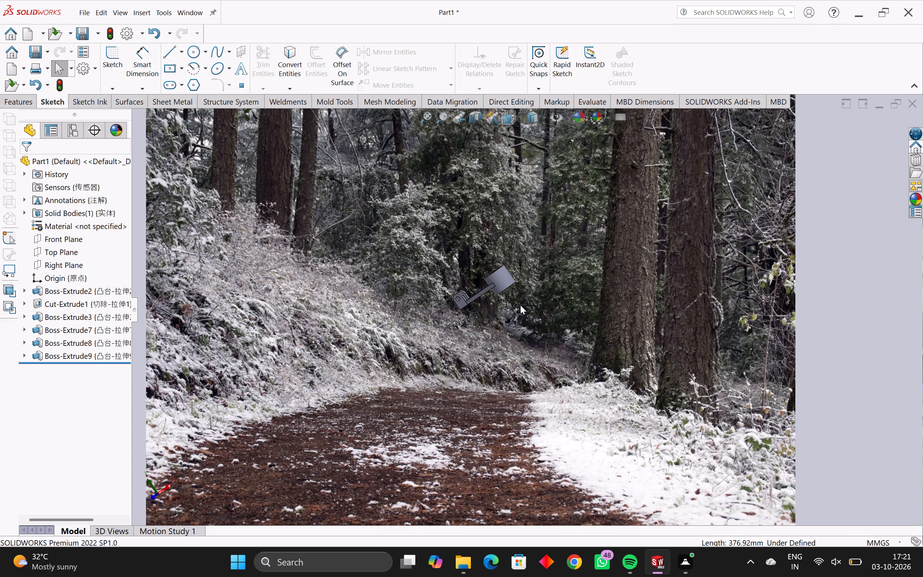
{"action": "scroll", "coordinate": [487, 279], "scroll_direction": "up", "scroll_amount": 4}
{"action": "scroll", "coordinate": [553, 311], "scroll_direction": "up", "scroll_amount": 6}
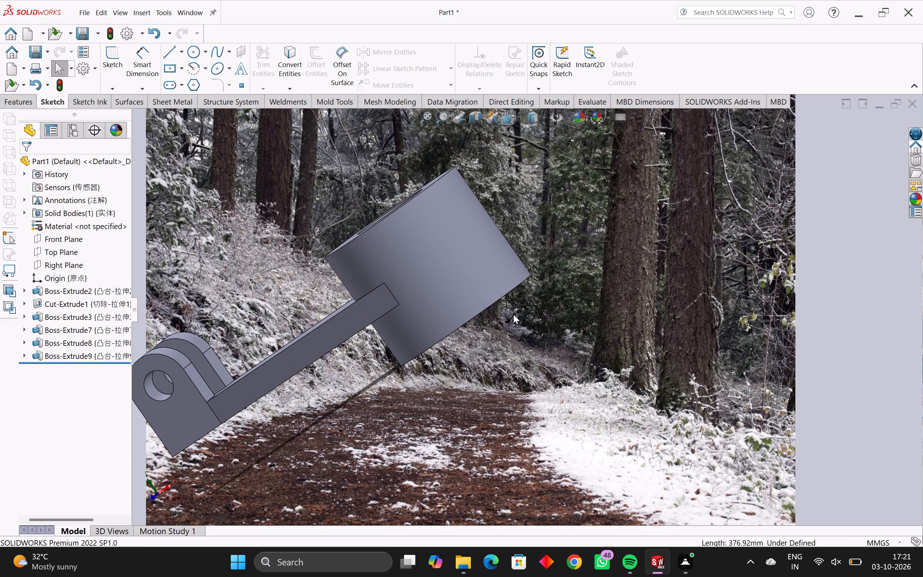
{"action": "scroll", "coordinate": [371, 345], "scroll_direction": "down", "scroll_amount": 2}
{"action": "scroll", "coordinate": [366, 299], "scroll_direction": "up", "scroll_amount": 2}
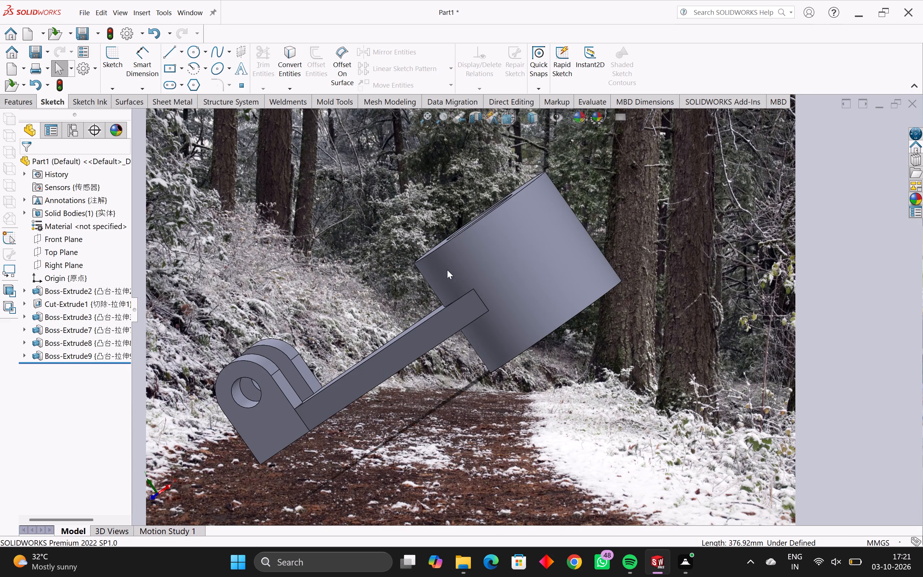
{"action": "left_click", "coordinate": [600, 122]}
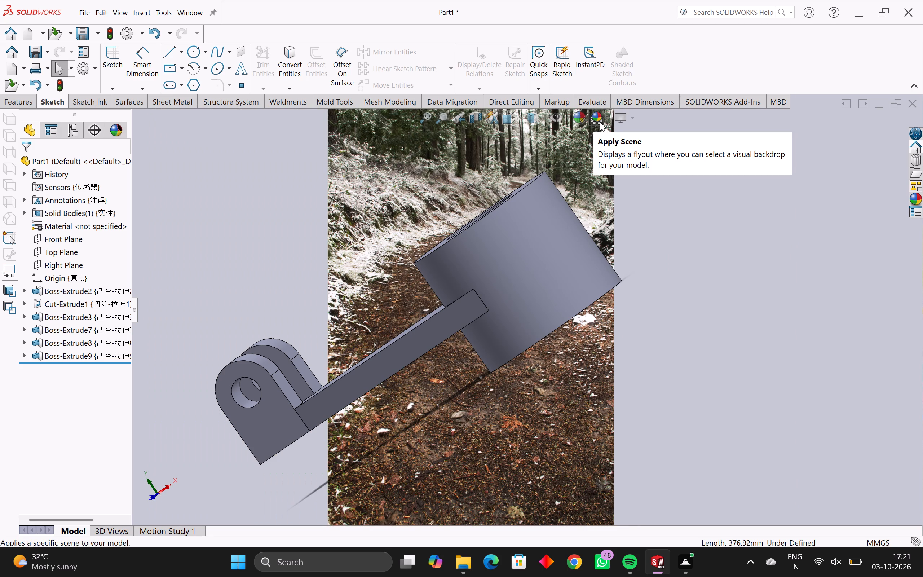
{"action": "left_click", "coordinate": [600, 122]}
{"action": "left_click", "coordinate": [600, 122]}
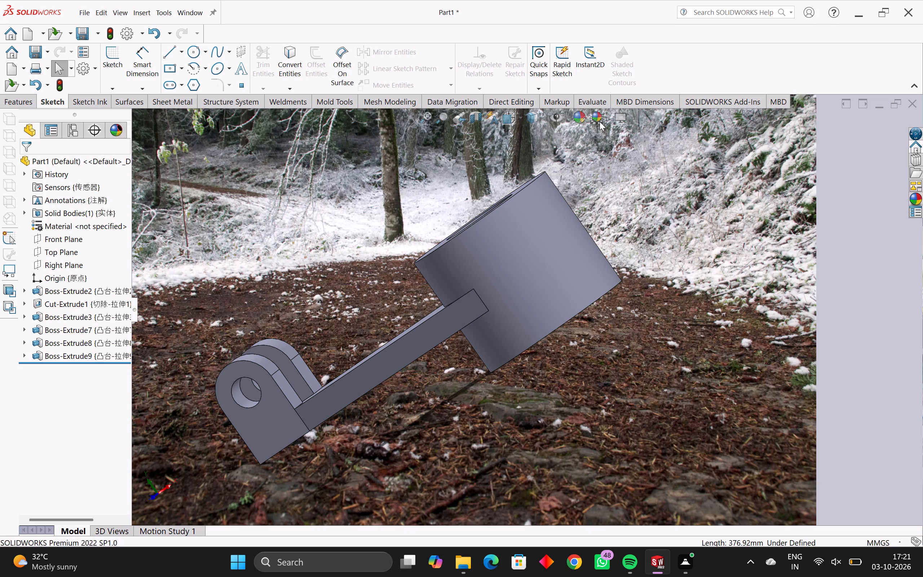
{"action": "left_click", "coordinate": [600, 122]}
{"action": "left_click", "coordinate": [600, 122]}
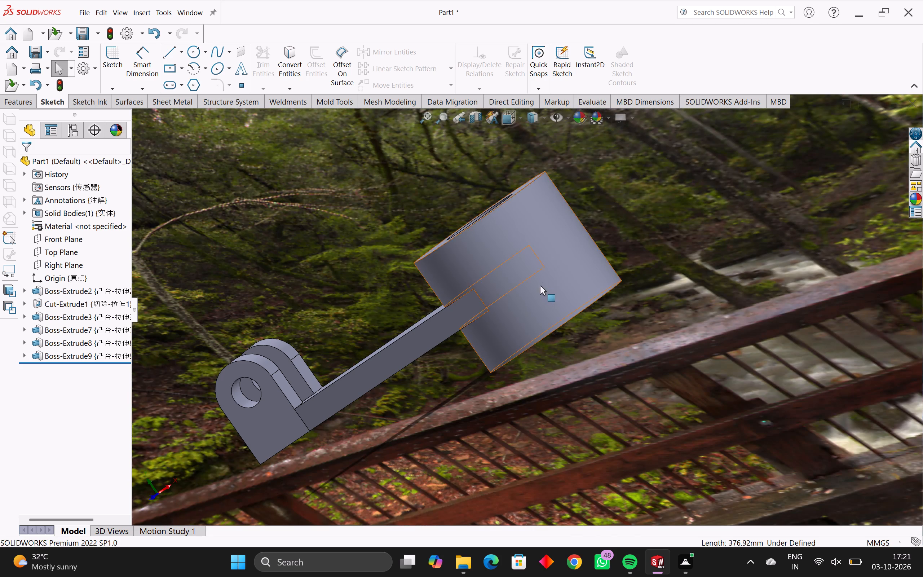
Examine the whole lever arm from several angles against the wooden footbridge backdrop.
{"action": "scroll", "coordinate": [540, 287], "scroll_direction": "down", "scroll_amount": 5}
{"action": "scroll", "coordinate": [560, 366], "scroll_direction": "down", "scroll_amount": 2}
{"action": "middle_click_drag", "start_coordinate": [558, 366], "coordinate": [433, 375]}
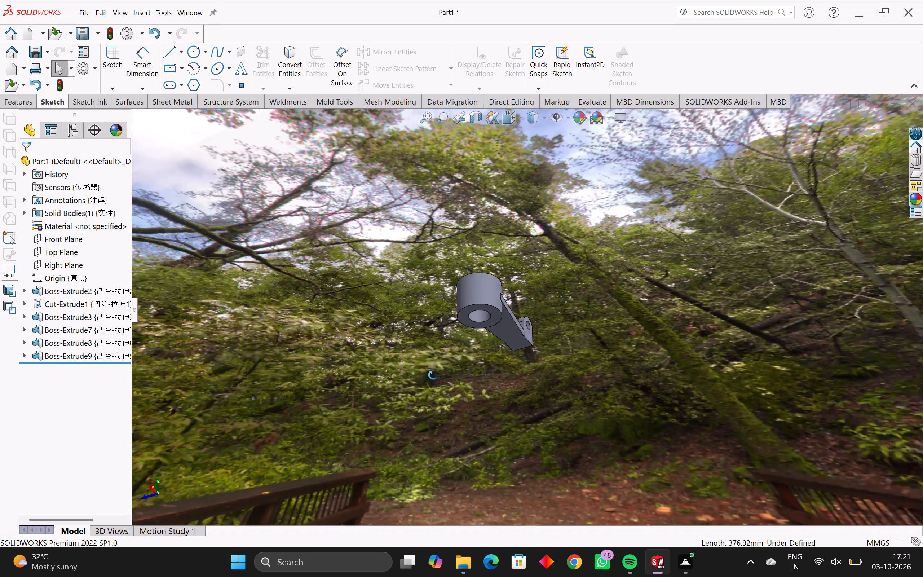
{"action": "middle_click_drag", "start_coordinate": [433, 375], "coordinate": [352, 401]}
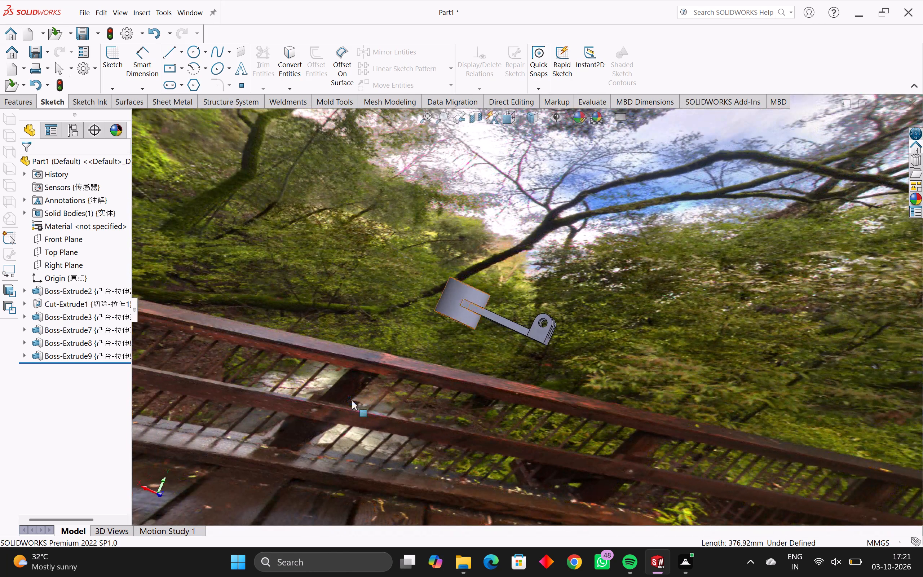
{"action": "middle_click_drag", "start_coordinate": [508, 417], "coordinate": [456, 451]}
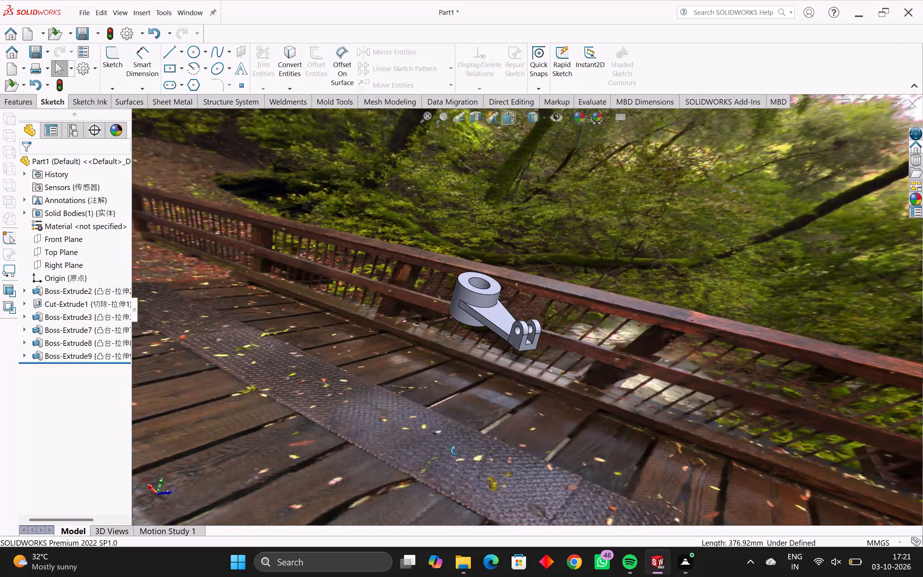
Examine the lever arm's top, underside and side faces up close against the wooden footbridge backdrop.
{"action": "middle_click_drag", "start_coordinate": [456, 451], "coordinate": [586, 452]}
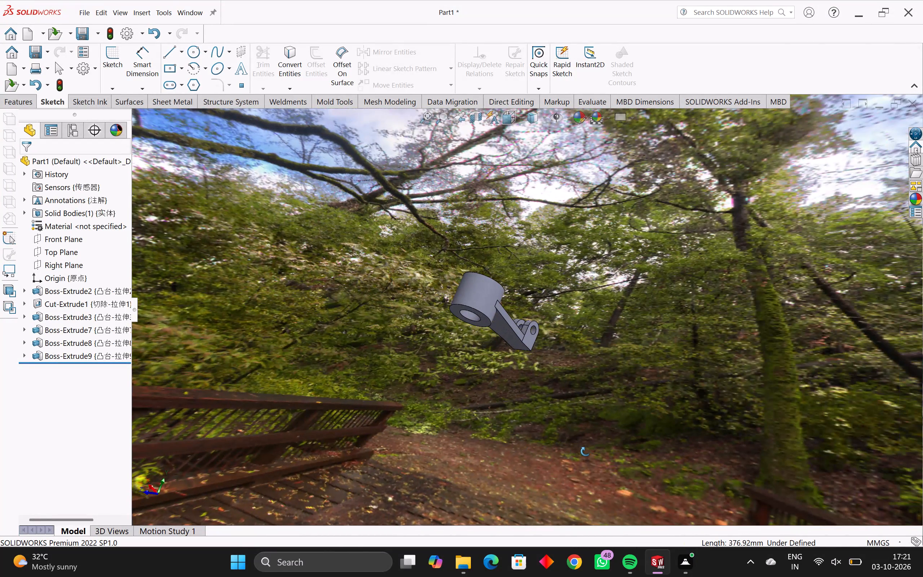
{"action": "middle_click_drag", "start_coordinate": [586, 452], "coordinate": [590, 450]}
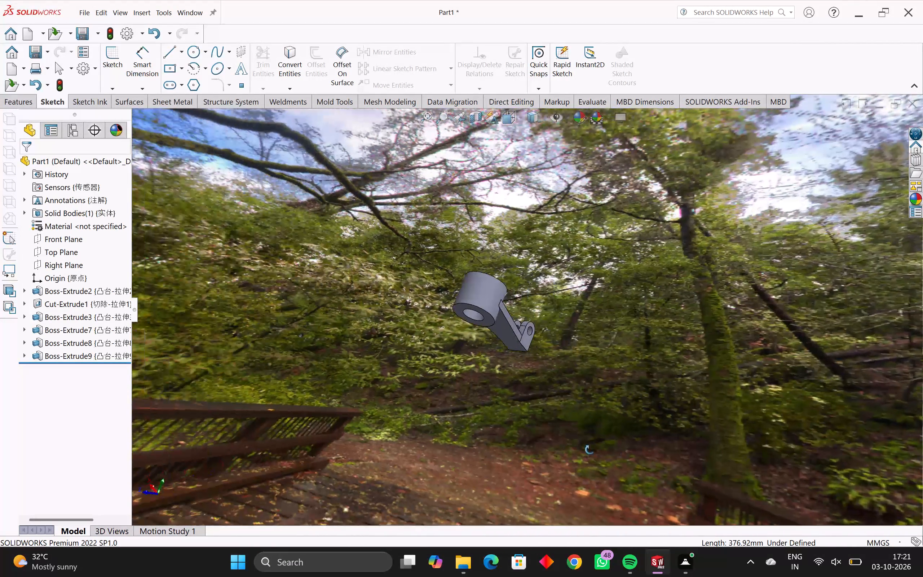
{"action": "middle_click_drag", "start_coordinate": [590, 450], "coordinate": [586, 450]}
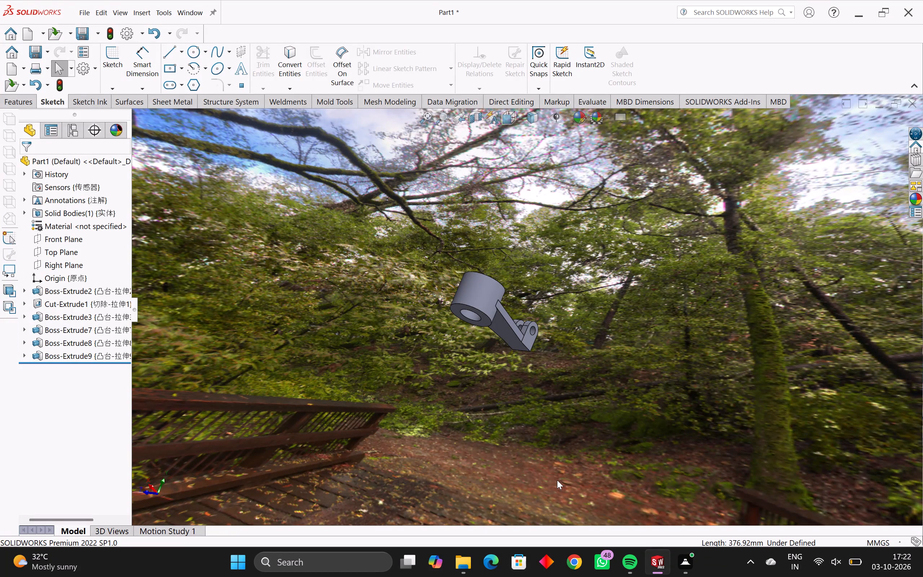
{"action": "scroll", "coordinate": [520, 376], "scroll_direction": "up", "scroll_amount": 3}
{"action": "scroll", "coordinate": [468, 283], "scroll_direction": "up", "scroll_amount": 3}
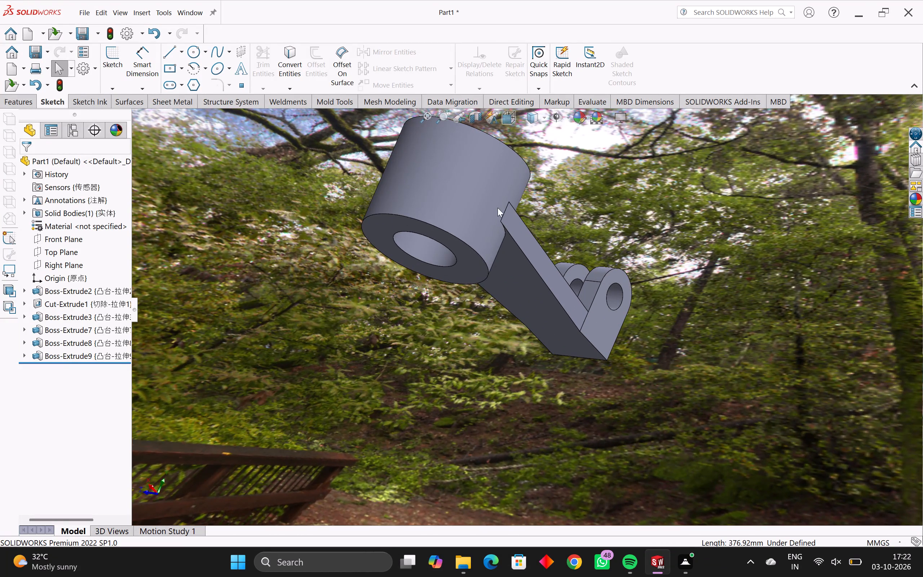
{"action": "scroll", "coordinate": [490, 197], "scroll_direction": "up", "scroll_amount": 1}
{"action": "scroll", "coordinate": [489, 197], "scroll_direction": "down", "scroll_amount": 7}
{"action": "scroll", "coordinate": [506, 184], "scroll_direction": "up", "scroll_amount": 3}
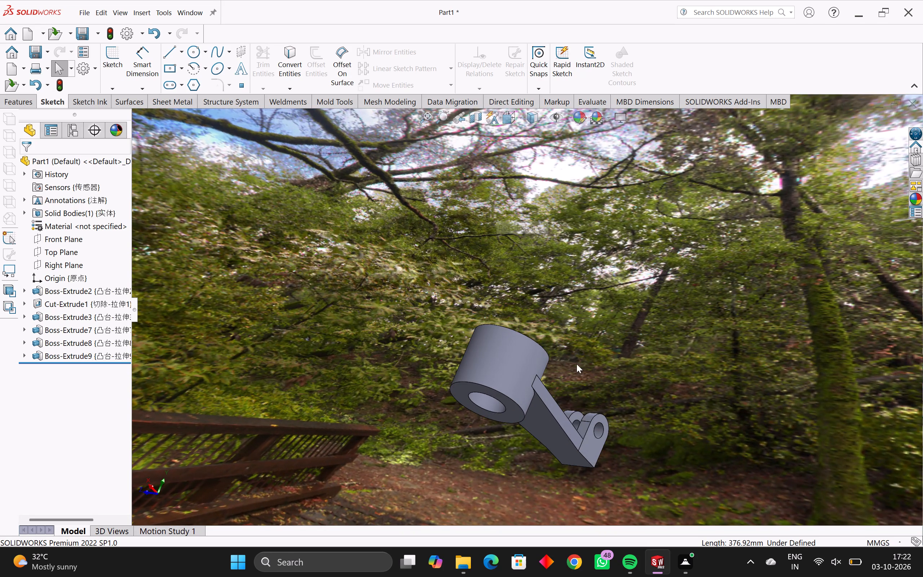
{"action": "scroll", "coordinate": [577, 407], "scroll_direction": "up", "scroll_amount": 1}
{"action": "middle_click_drag", "start_coordinate": [567, 420], "coordinate": [551, 383]}
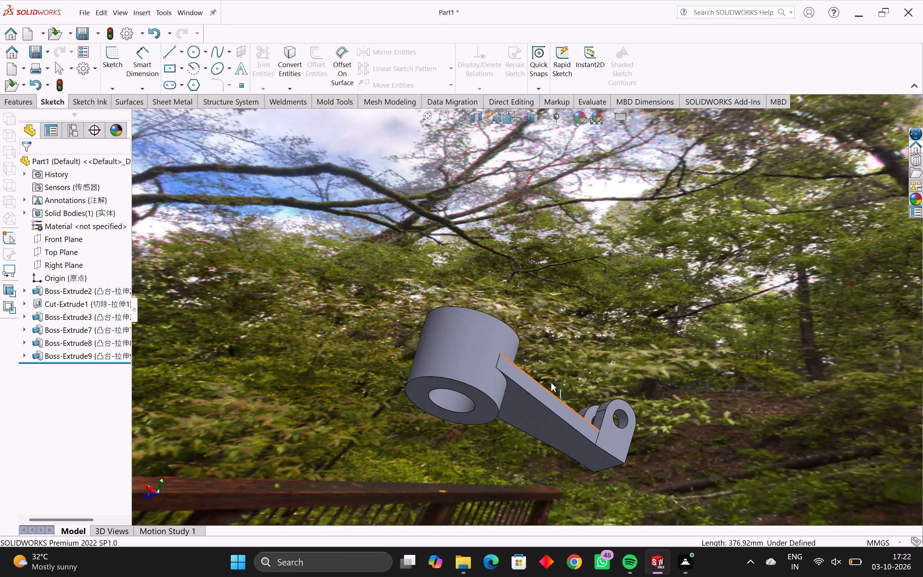
{"action": "middle_click_drag", "start_coordinate": [528, 394], "coordinate": [500, 495]}
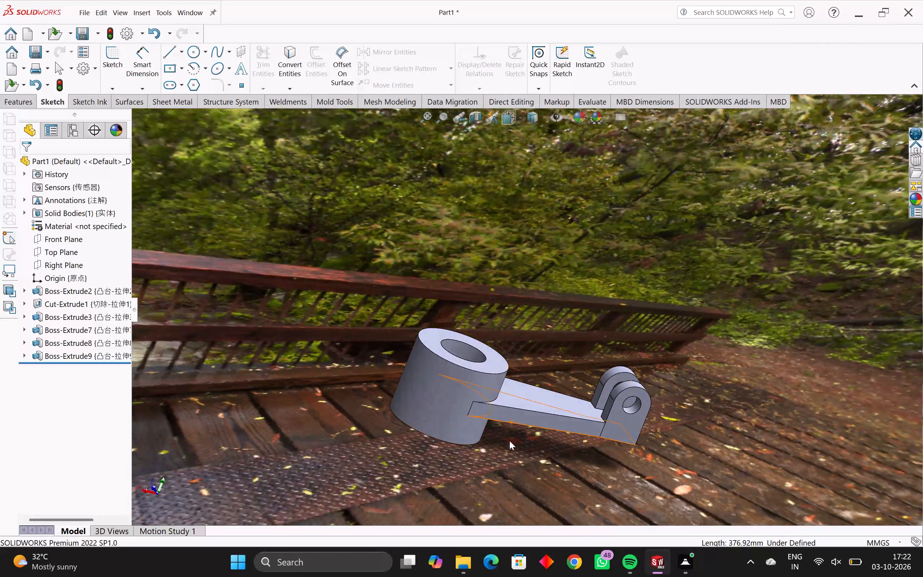
{"action": "scroll", "coordinate": [512, 407], "scroll_direction": "down", "scroll_amount": 2}
Rotate the view vertically around the lever arm to inspect it upside down, including its underside.
{"action": "key", "text": "Down"}
{"action": "key", "text": "Down"}
{"action": "key", "text": "Down"}
{"action": "key", "text": "Down"}
{"action": "key", "text": "Down"}
{"action": "key", "text": "Down"}
{"action": "key", "text": "Down"}
{"action": "key", "text": "Down"}
{"action": "key", "text": "Down"}
{"action": "key", "text": "Down"}
{"action": "key", "text": "Down"}
{"action": "key", "text": "Down"}
{"action": "key", "text": "Down"}
{"action": "key", "text": "Down"}
{"action": "key", "text": "Down"}
{"action": "key", "text": "Down"}
{"action": "key", "text": "Down"}
{"action": "key", "text": "Down"}
{"action": "key", "text": "Down"}
{"action": "key", "text": "Down"}
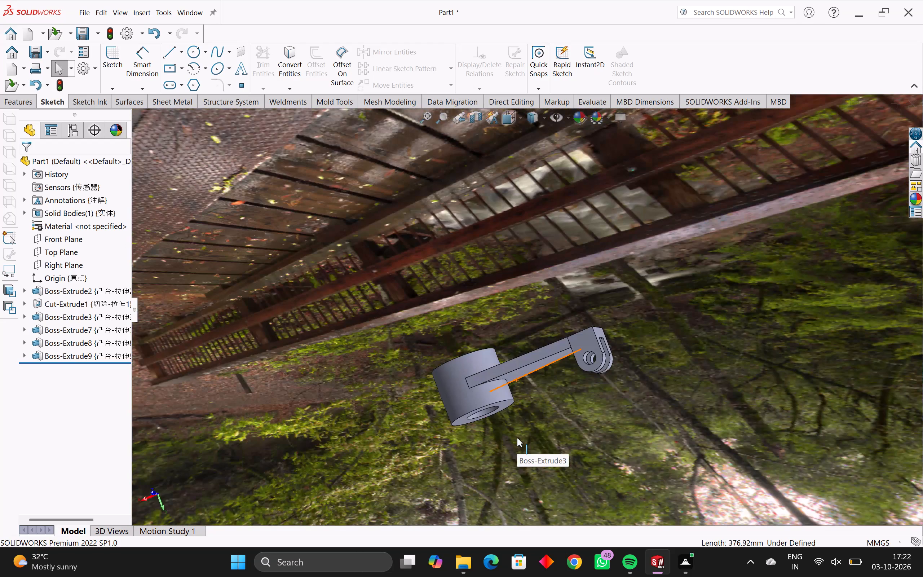
{"action": "type", "text": "bb"}
{"action": "key", "text": "Down"}
{"action": "key", "text": "Down"}
{"action": "key", "text": "Down"}
{"action": "key", "text": "Down"}
{"action": "key", "text": "Down"}
{"action": "key", "text": "Down"}
{"action": "key", "text": "Down"}
{"action": "key", "text": "Down"}
{"action": "key", "text": "Down"}
{"action": "key", "text": "Down"}
{"action": "key", "text": "Down"}
{"action": "key", "text": "Down"}
{"action": "key", "text": "Down"}
{"action": "key", "text": "Down"}
{"action": "key", "text": "Down"}
{"action": "key", "text": "Down"}
{"action": "key", "text": "Down"}
{"action": "key", "text": "Down"}
{"action": "key", "text": "Down"}
{"action": "key", "text": "Down"}
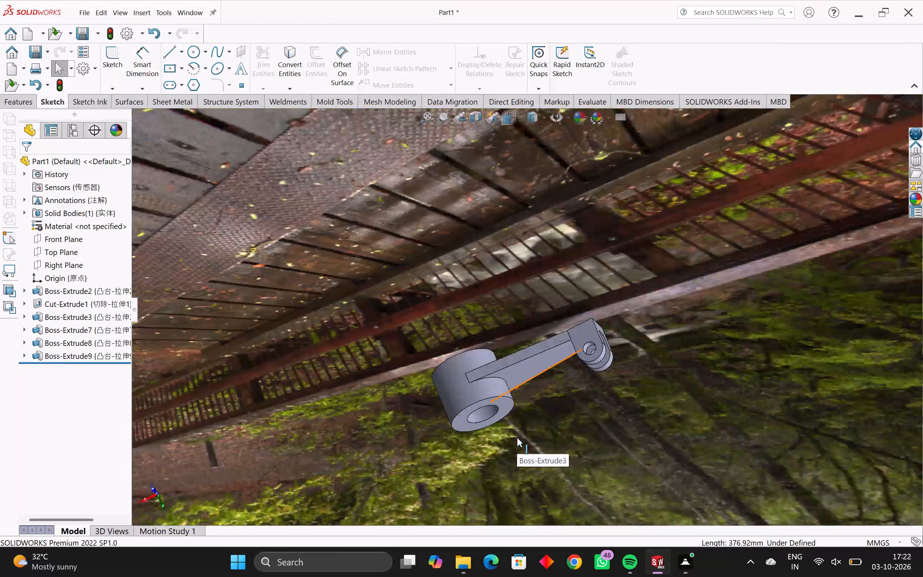
{"action": "key", "text": "Down"}
{"action": "key", "text": "b"}
{"action": "key", "text": "b"}
{"action": "key", "text": "b"}
{"action": "key", "text": "b"}
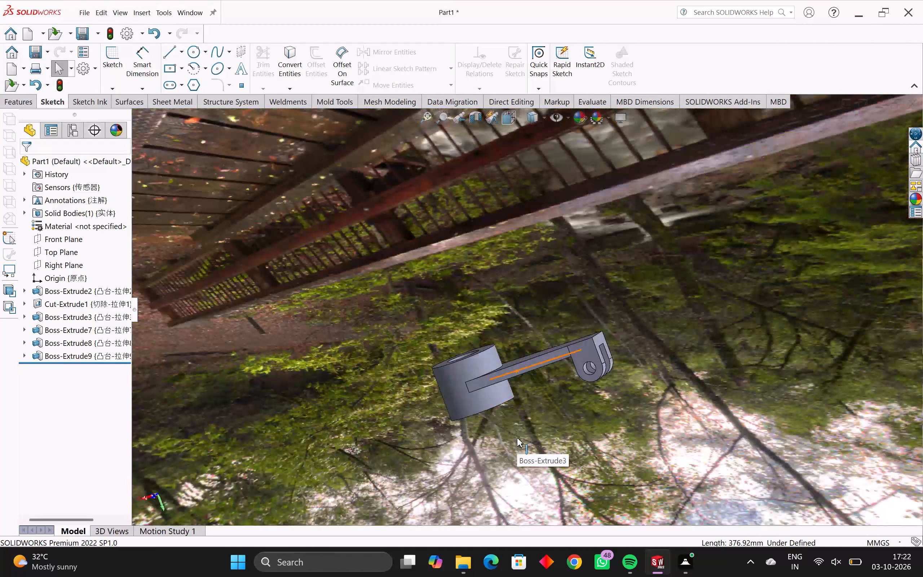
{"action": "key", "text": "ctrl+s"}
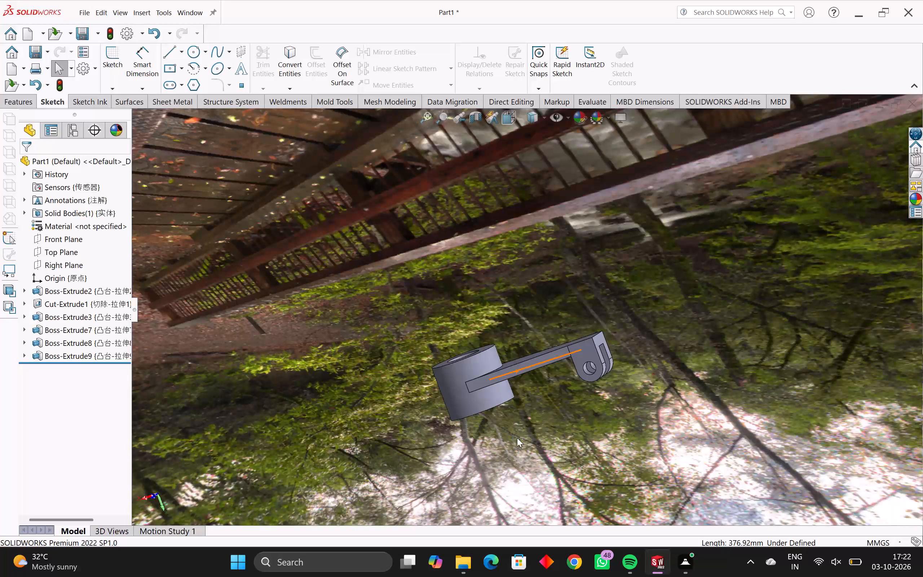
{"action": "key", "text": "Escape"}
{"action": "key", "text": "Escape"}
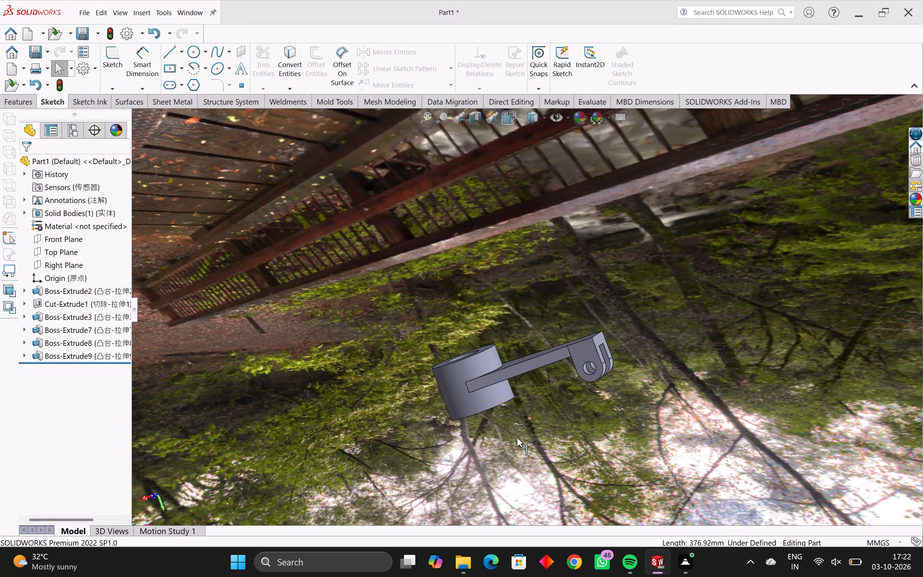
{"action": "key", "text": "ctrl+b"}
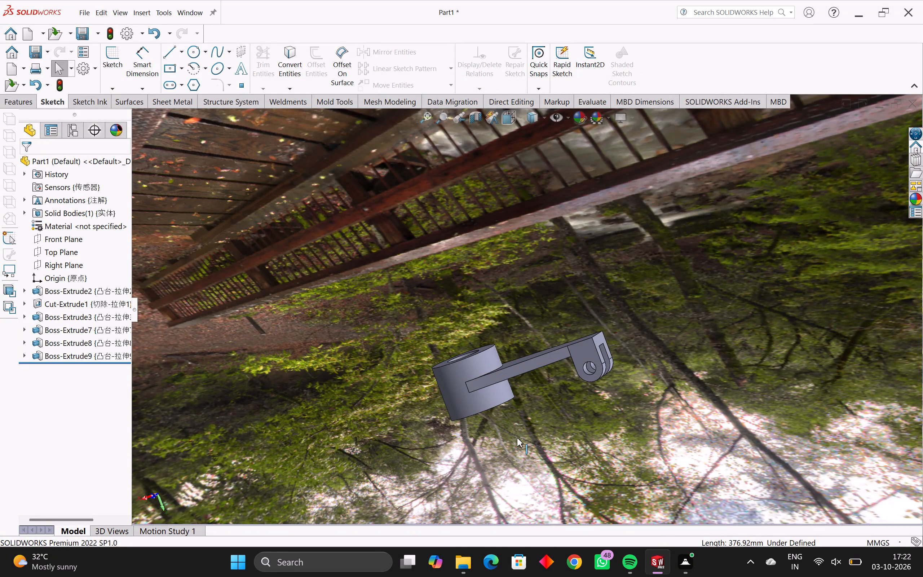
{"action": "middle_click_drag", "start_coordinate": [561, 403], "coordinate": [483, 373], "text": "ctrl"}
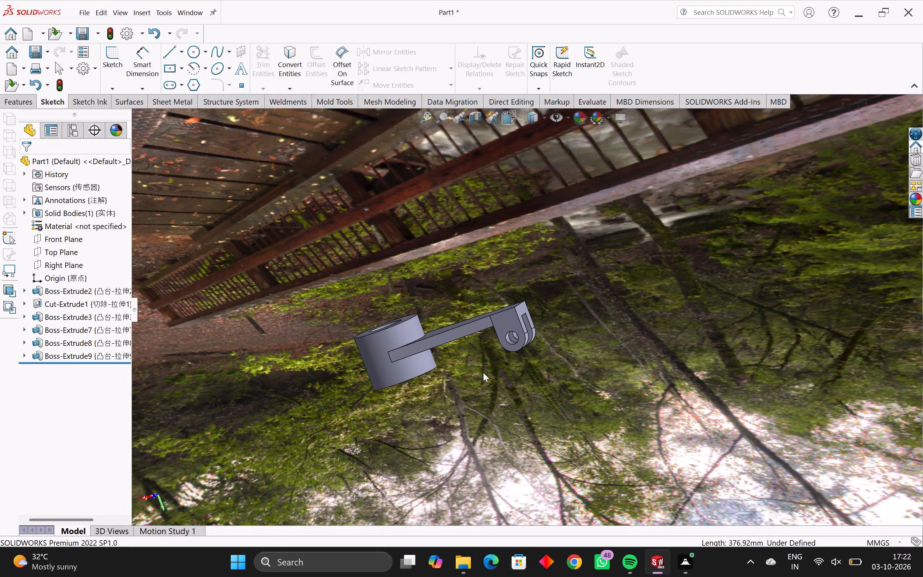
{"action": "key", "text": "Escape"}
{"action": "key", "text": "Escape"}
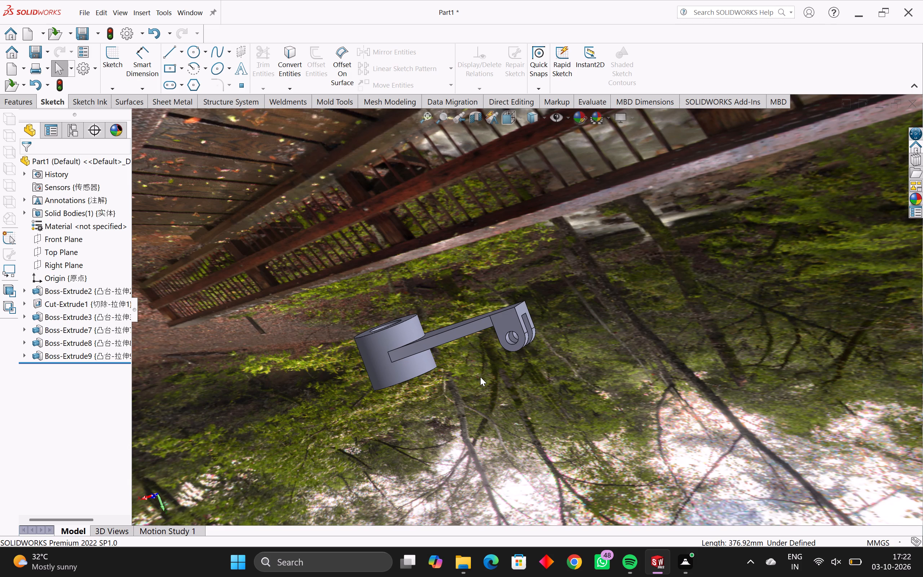
Return the lever arm upright and examine both long sides at different distances against the footbridge and stream.
{"action": "key", "text": "Up"}
{"action": "key", "text": "Up"}
{"action": "key", "text": "Up"}
{"action": "key", "text": "Up"}
{"action": "key", "text": "Up"}
{"action": "key", "text": "Up"}
{"action": "key", "text": "Up"}
{"action": "key", "text": "Up"}
{"action": "key", "text": "Up"}
{"action": "key", "text": "Up"}
{"action": "key", "text": "Up"}
{"action": "key", "text": "Up"}
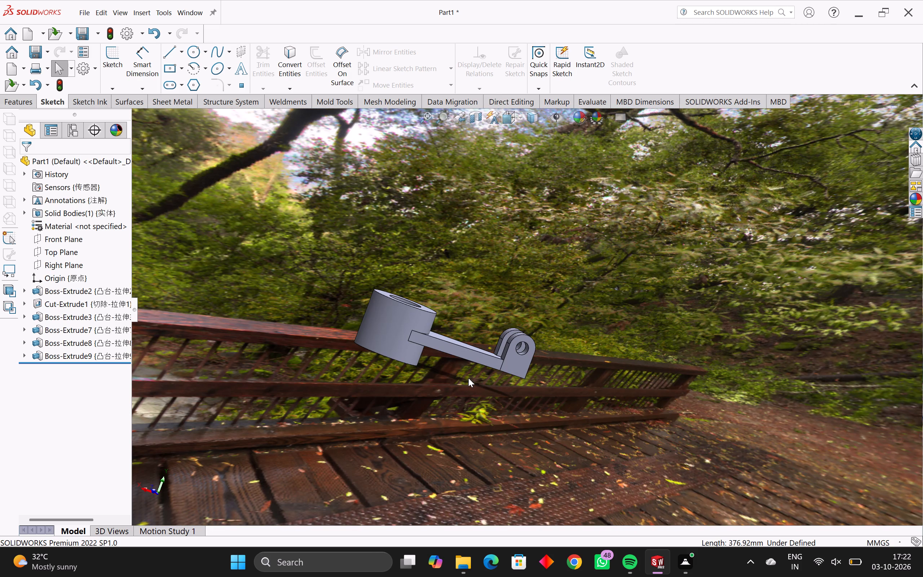
{"action": "middle_click_drag", "start_coordinate": [468, 378], "coordinate": [428, 323]}
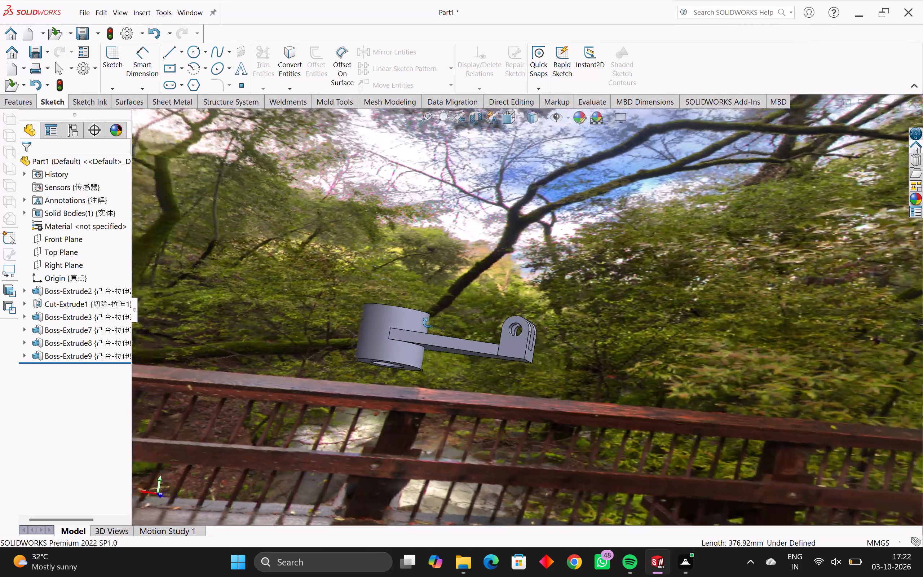
{"action": "middle_click_drag", "start_coordinate": [428, 323], "coordinate": [439, 338]}
{"action": "scroll", "coordinate": [439, 338], "scroll_direction": "down", "scroll_amount": 7}
{"action": "scroll", "coordinate": [513, 324], "scroll_direction": "up", "scroll_amount": 2}
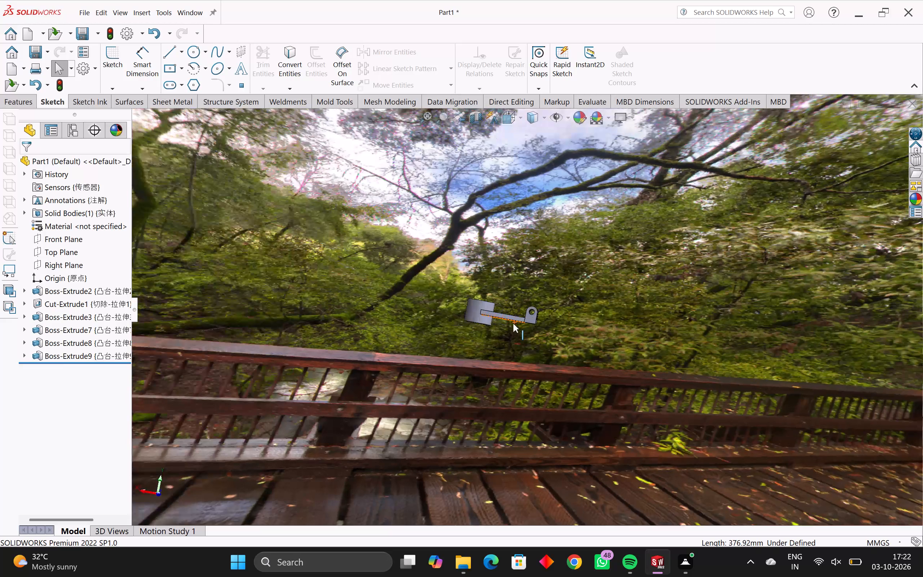
{"action": "scroll", "coordinate": [513, 310], "scroll_direction": "up", "scroll_amount": 6}
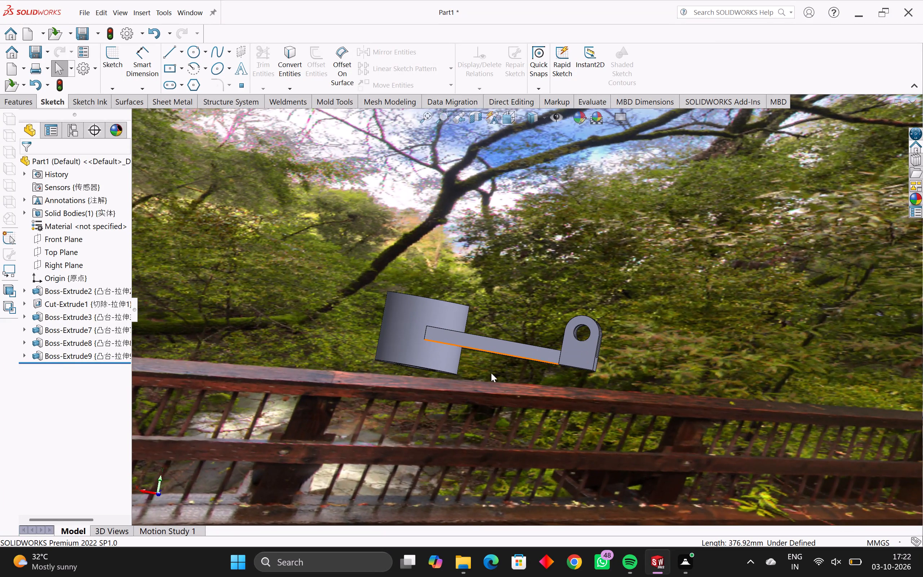
{"action": "middle_click_drag", "start_coordinate": [486, 376], "coordinate": [694, 433]}
{"action": "scroll", "coordinate": [564, 434], "scroll_direction": "up", "scroll_amount": 1}
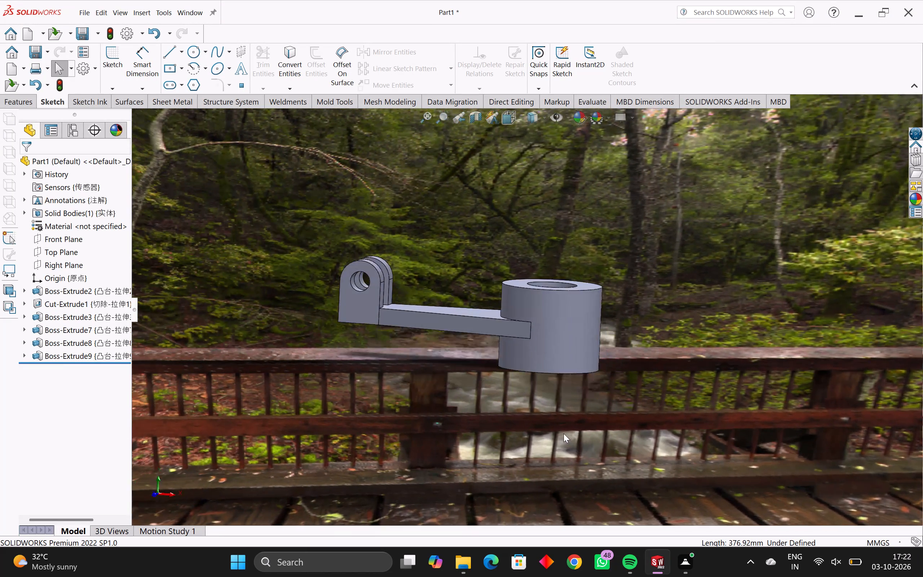
{"action": "scroll", "coordinate": [564, 433], "scroll_direction": "up", "scroll_amount": 1}
{"action": "scroll", "coordinate": [562, 432], "scroll_direction": "down", "scroll_amount": 4}
{"action": "middle_click_drag", "start_coordinate": [526, 385], "coordinate": [531, 356]}
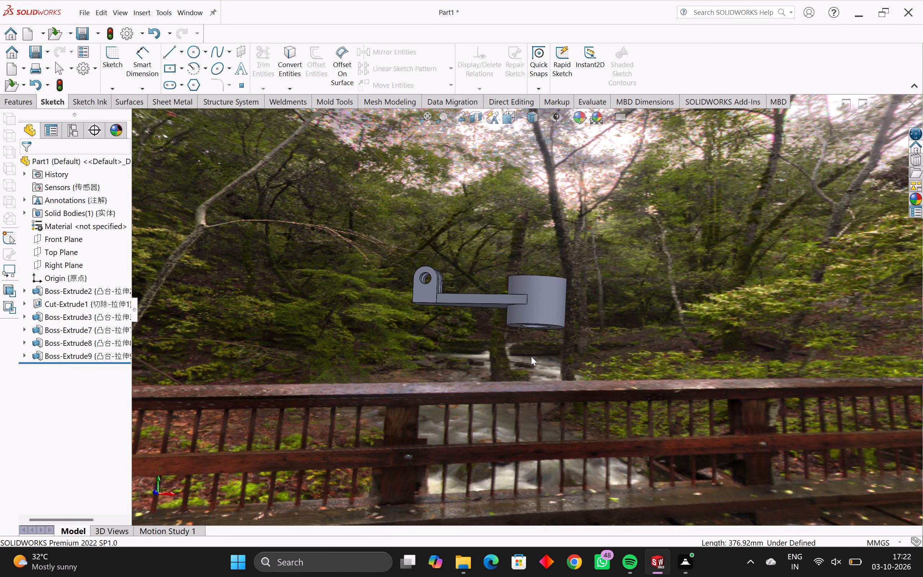
{"action": "scroll", "coordinate": [531, 356], "scroll_direction": "up", "scroll_amount": 2}
{"action": "scroll", "coordinate": [516, 309], "scroll_direction": "up", "scroll_amount": 1}
{"action": "scroll", "coordinate": [481, 214], "scroll_direction": "down", "scroll_amount": 2}
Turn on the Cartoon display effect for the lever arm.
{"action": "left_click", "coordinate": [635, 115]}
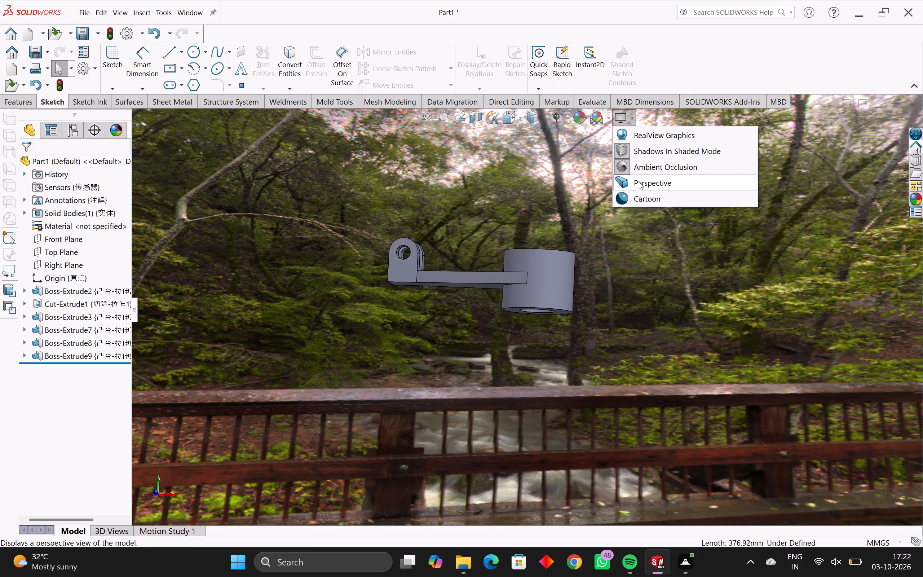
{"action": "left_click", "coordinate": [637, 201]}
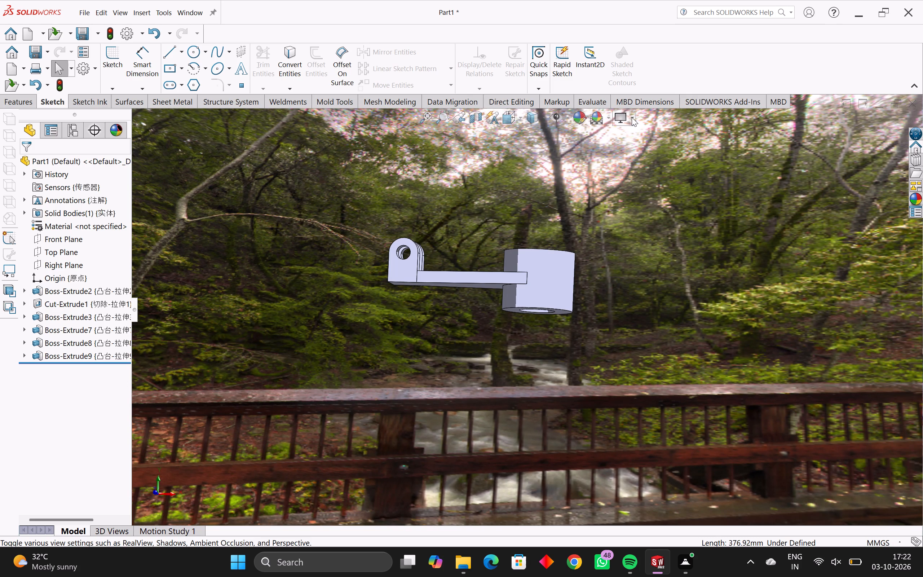
Configure the view settings with RealView Graphics and Perspective on, and Shadows In Shaded Mode and Ambient Occlusion off.
{"action": "left_click", "coordinate": [629, 115]}
{"action": "left_click", "coordinate": [636, 132]}
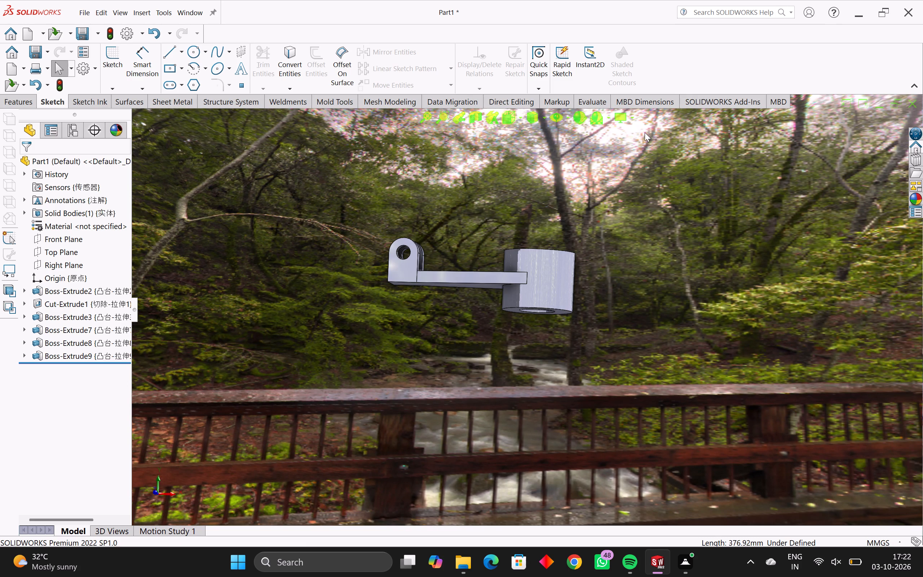
{"action": "left_click", "coordinate": [632, 116]}
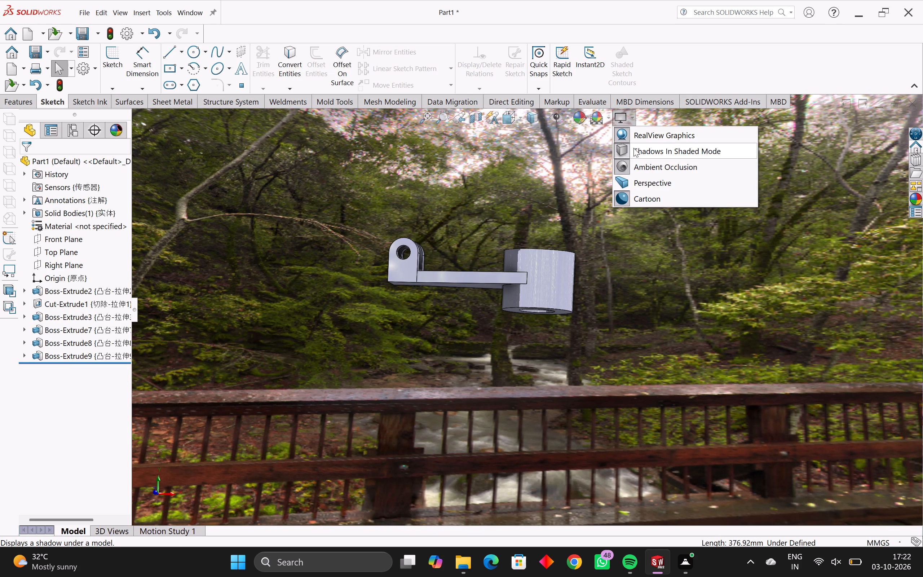
{"action": "left_click", "coordinate": [633, 148]}
{"action": "left_click", "coordinate": [632, 117]}
{"action": "left_click", "coordinate": [629, 165]}
{"action": "left_click", "coordinate": [632, 121]}
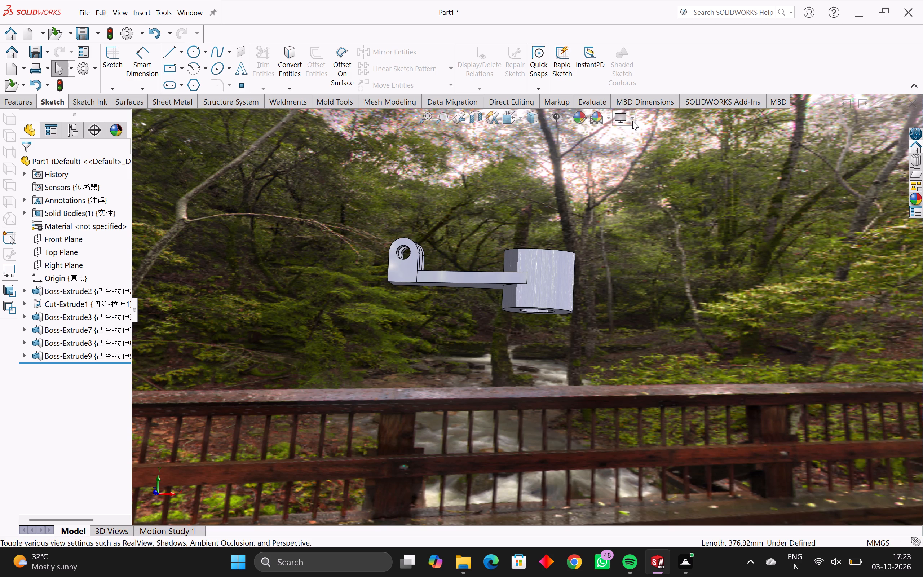
{"action": "left_click", "coordinate": [643, 179]}
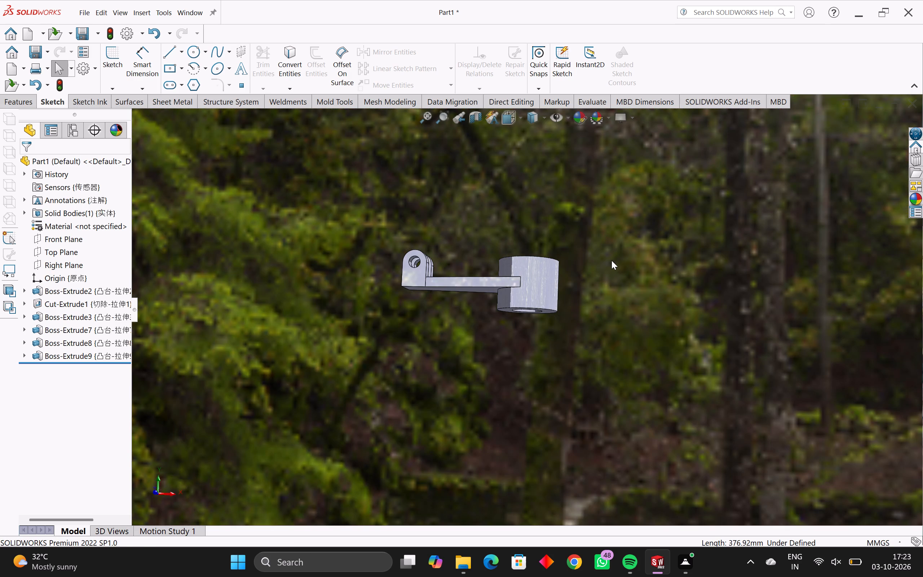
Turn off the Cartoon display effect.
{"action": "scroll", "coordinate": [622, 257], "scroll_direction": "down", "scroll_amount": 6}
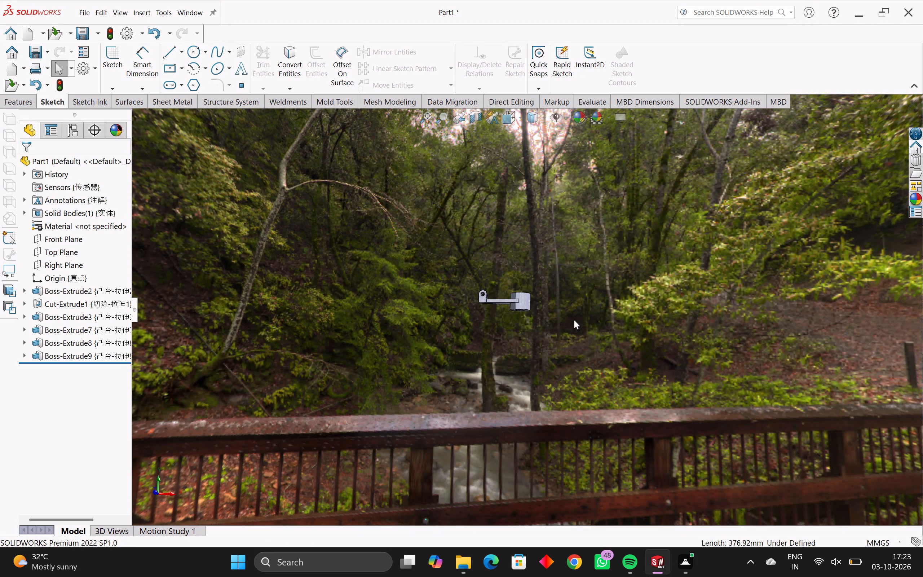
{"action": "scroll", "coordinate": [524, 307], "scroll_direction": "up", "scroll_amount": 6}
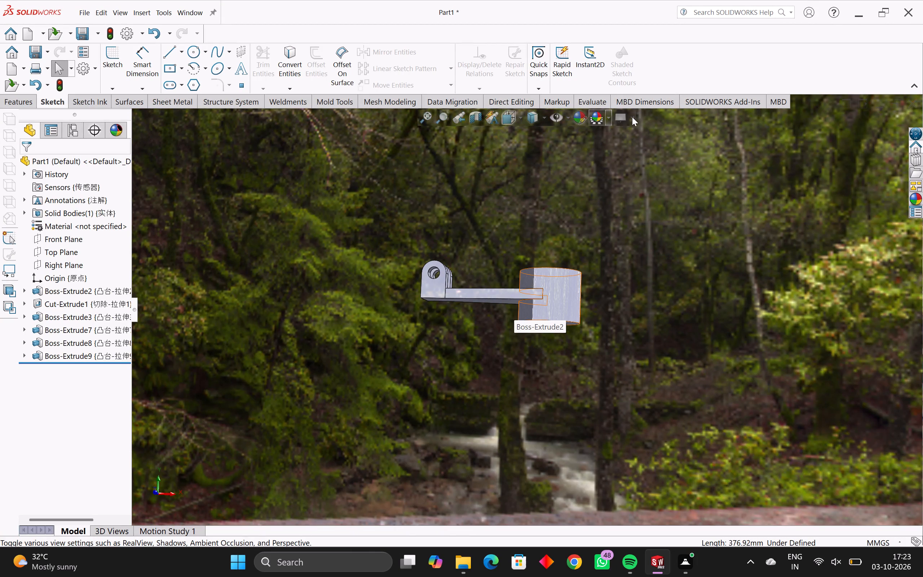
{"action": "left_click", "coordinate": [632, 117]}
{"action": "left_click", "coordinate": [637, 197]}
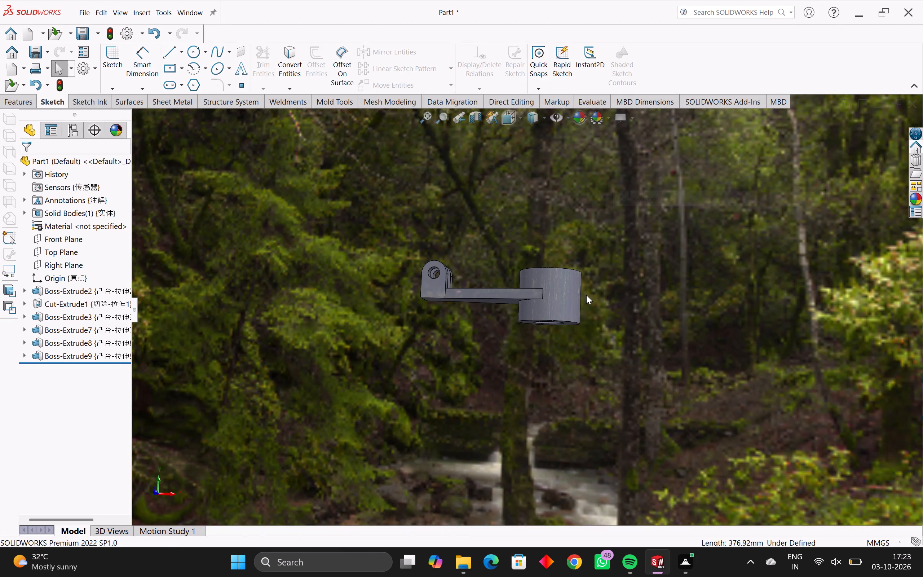
Examine the lever arm in perspective from both sides and at different distances against the forest backdrop.
{"action": "middle_click_drag", "start_coordinate": [586, 295], "coordinate": [361, 367]}
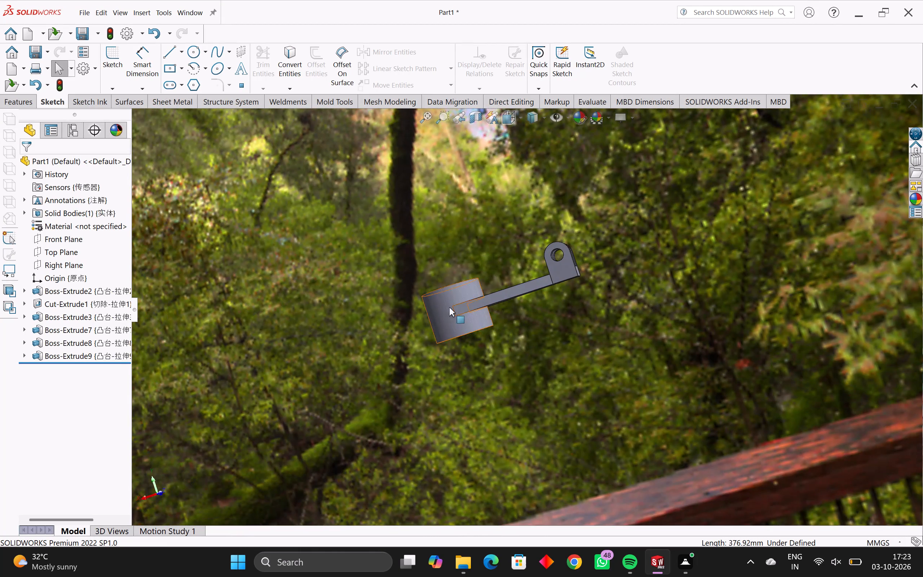
{"action": "scroll", "coordinate": [449, 307], "scroll_direction": "up", "scroll_amount": 3}
{"action": "scroll", "coordinate": [480, 306], "scroll_direction": "up", "scroll_amount": 9}
{"action": "scroll", "coordinate": [498, 309], "scroll_direction": "down", "scroll_amount": 11}
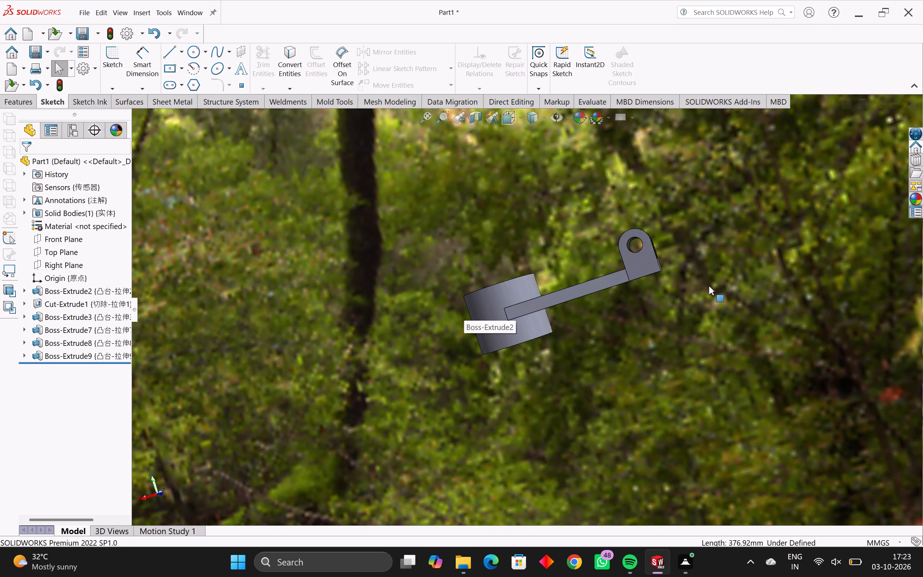
{"action": "middle_click_drag", "start_coordinate": [706, 287], "coordinate": [515, 382]}
{"action": "scroll", "coordinate": [531, 349], "scroll_direction": "down", "scroll_amount": 5}
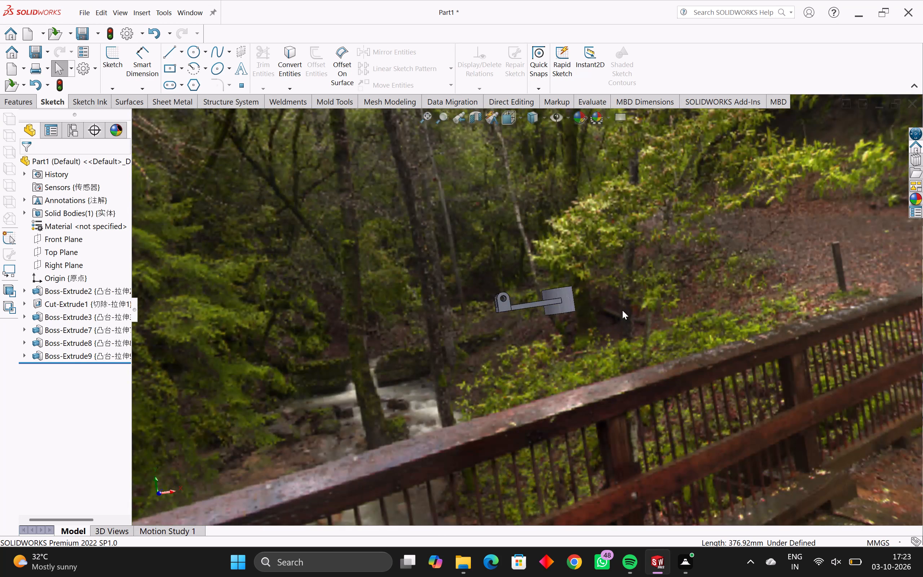
{"action": "middle_click_drag", "start_coordinate": [622, 310], "coordinate": [583, 309]}
{"action": "scroll", "coordinate": [562, 309], "scroll_direction": "up", "scroll_amount": 5}
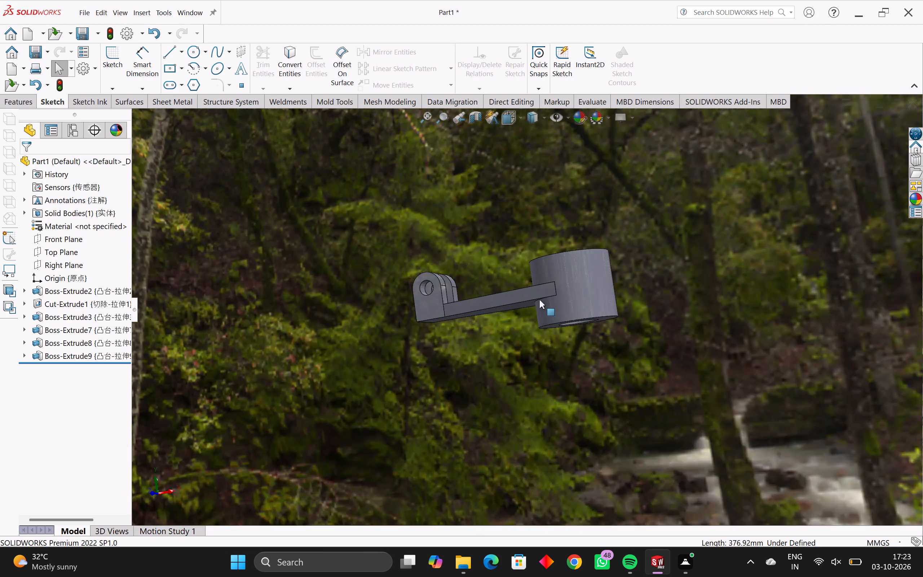
Examine the lever arm from both sides, up close and from a distance, against the forest backdrop.
{"action": "scroll", "coordinate": [539, 300], "scroll_direction": "up", "scroll_amount": 2}
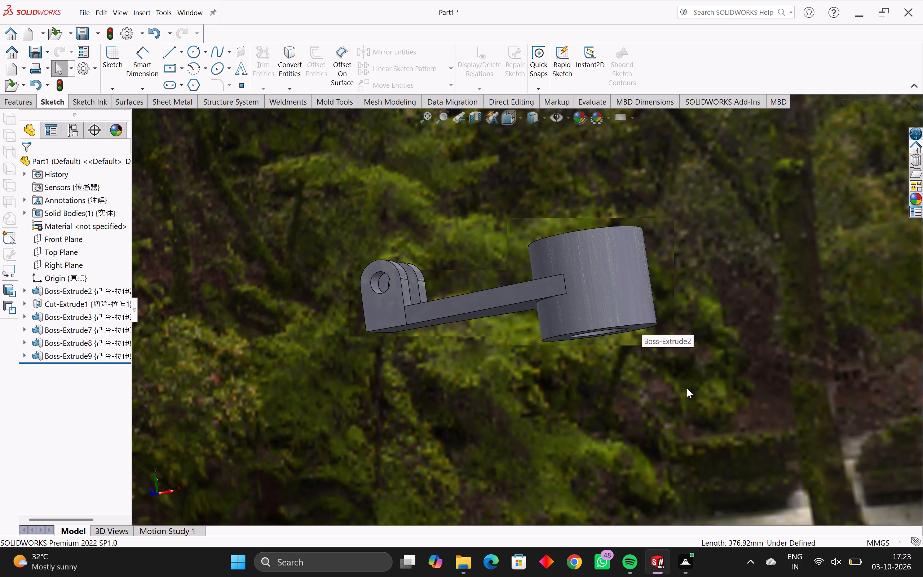
{"action": "scroll", "coordinate": [550, 315], "scroll_direction": "down", "scroll_amount": 4}
{"action": "middle_click_drag", "start_coordinate": [540, 300], "coordinate": [372, 329]}
{"action": "scroll", "coordinate": [508, 298], "scroll_direction": "down", "scroll_amount": 3}
{"action": "scroll", "coordinate": [515, 317], "scroll_direction": "up", "scroll_amount": 6}
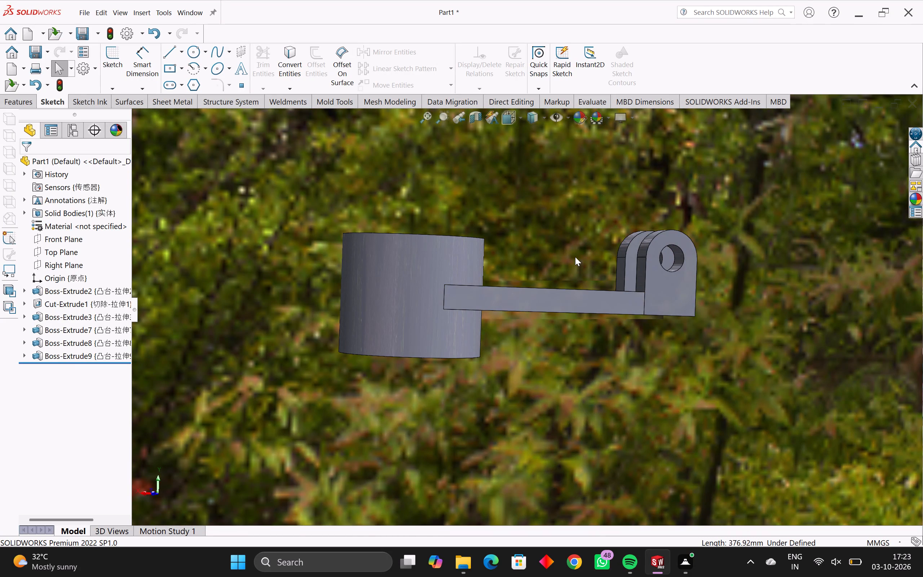
{"action": "scroll", "coordinate": [583, 248], "scroll_direction": "down", "scroll_amount": 2}
{"action": "scroll", "coordinate": [571, 288], "scroll_direction": "down", "scroll_amount": 9}
{"action": "middle_click_drag", "start_coordinate": [542, 317], "coordinate": [476, 321]}
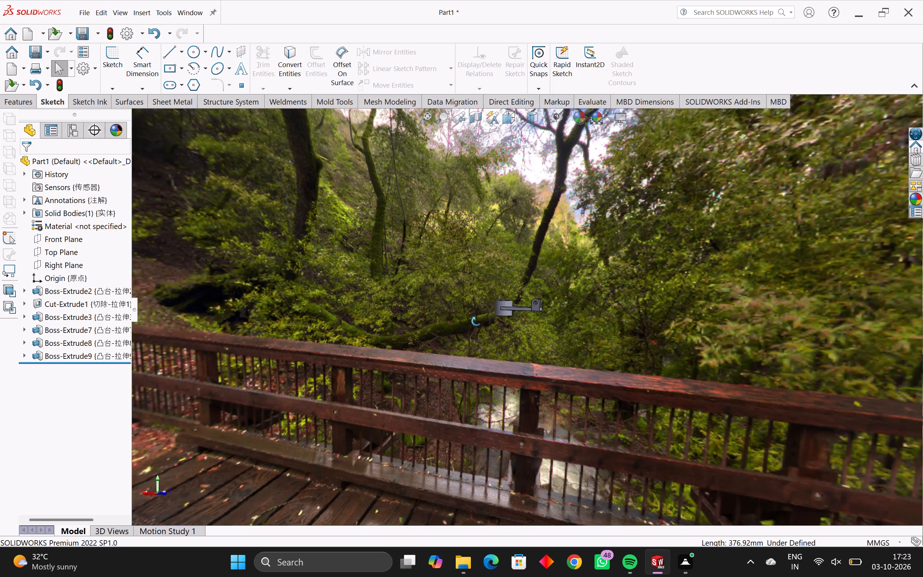
{"action": "middle_click_drag", "start_coordinate": [476, 321], "coordinate": [495, 309]}
{"action": "scroll", "coordinate": [500, 309], "scroll_direction": "up", "scroll_amount": 2}
{"action": "scroll", "coordinate": [532, 318], "scroll_direction": "up", "scroll_amount": 3}
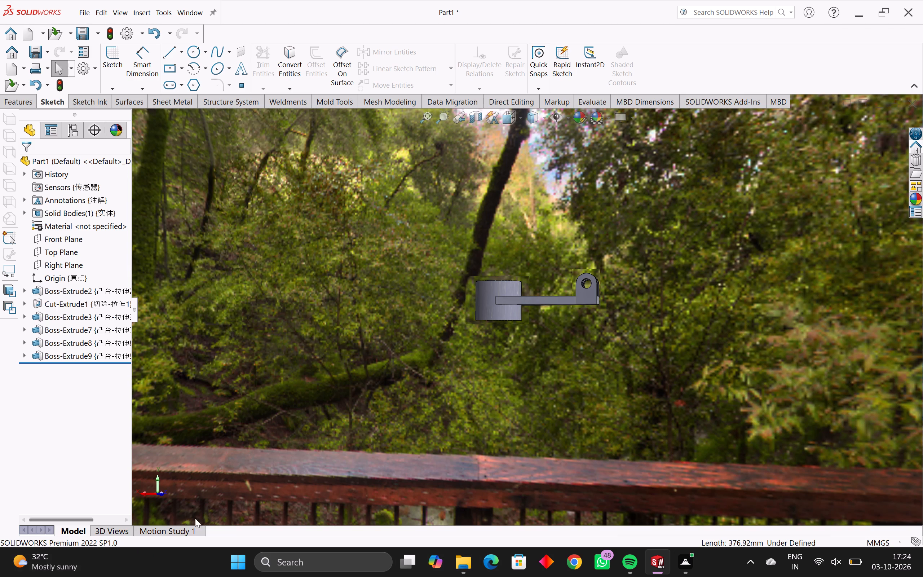
{"action": "scroll", "coordinate": [450, 418], "scroll_direction": "down", "scroll_amount": 2}
{"action": "scroll", "coordinate": [478, 388], "scroll_direction": "up", "scroll_amount": 3}
{"action": "scroll", "coordinate": [586, 376], "scroll_direction": "up", "scroll_amount": 1}
{"action": "scroll", "coordinate": [553, 350], "scroll_direction": "down", "scroll_amount": 2}
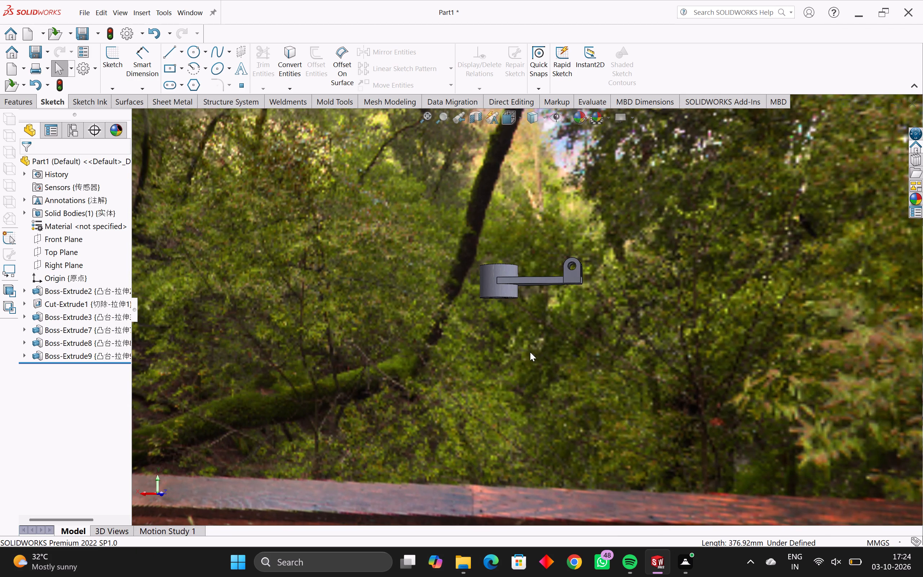
Start the Smart Dimension command on the lever arm part.
{"action": "left_click", "coordinate": [144, 56]}
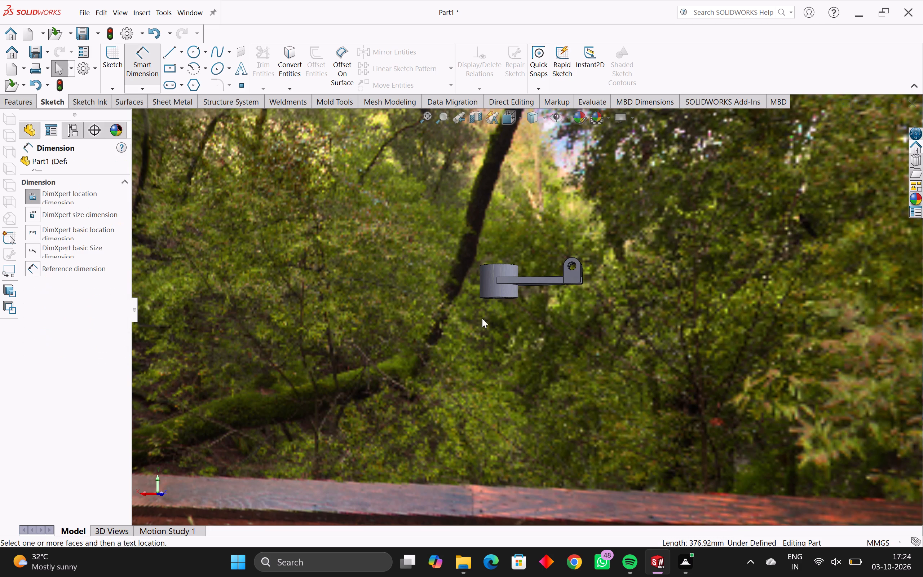
{"action": "scroll", "coordinate": [521, 252], "scroll_direction": "up", "scroll_amount": 2}
{"action": "scroll", "coordinate": [588, 273], "scroll_direction": "up", "scroll_amount": 2}
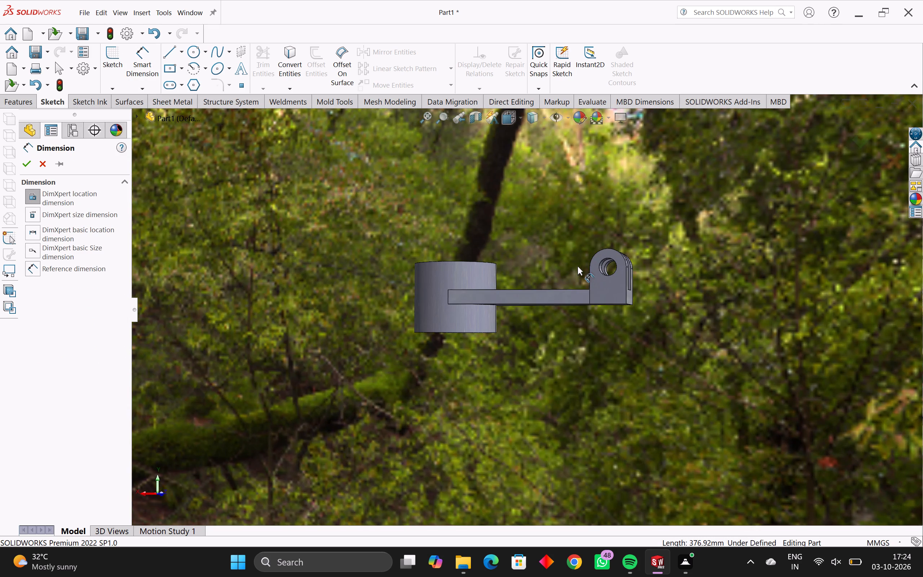
{"action": "scroll", "coordinate": [572, 268], "scroll_direction": "down", "scroll_amount": 1}
{"action": "scroll", "coordinate": [569, 268], "scroll_direction": "up", "scroll_amount": 3}
{"action": "scroll", "coordinate": [568, 268], "scroll_direction": "down", "scroll_amount": 6}
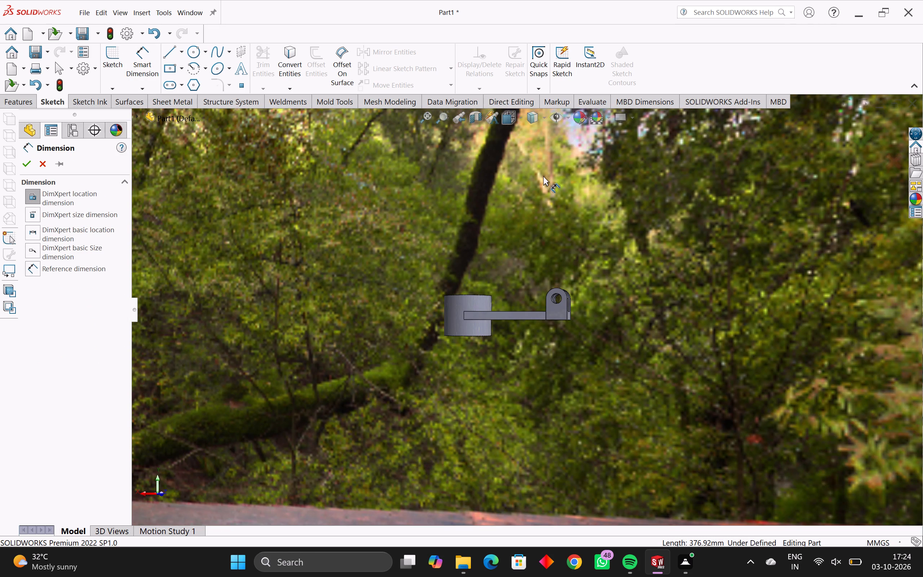
Switch the applied scene through the wooden bridge backdrops to the grassy hills under a cloudy sky.
{"action": "left_click", "coordinate": [595, 114]}
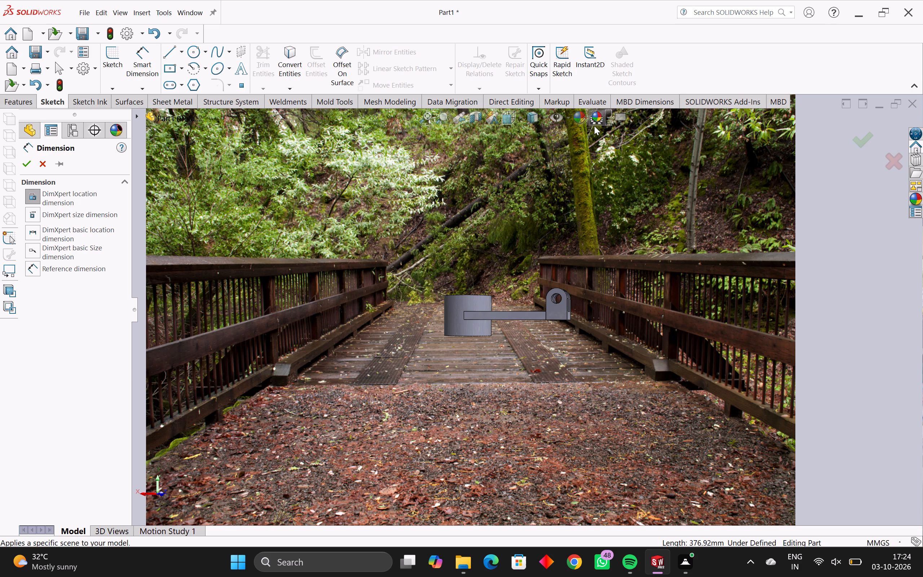
{"action": "middle_click_drag", "start_coordinate": [562, 243], "coordinate": [551, 241]}
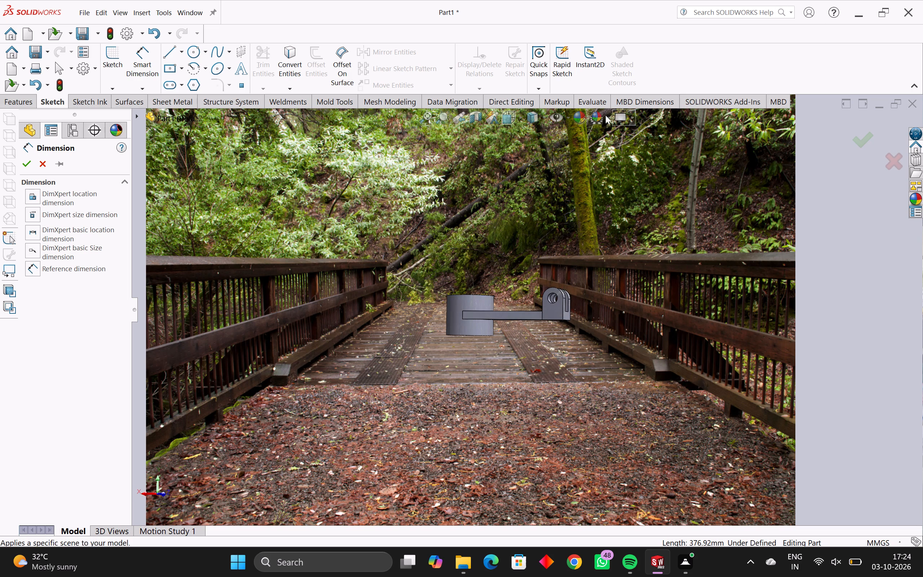
{"action": "left_click", "coordinate": [599, 118]}
{"action": "left_click", "coordinate": [596, 119]}
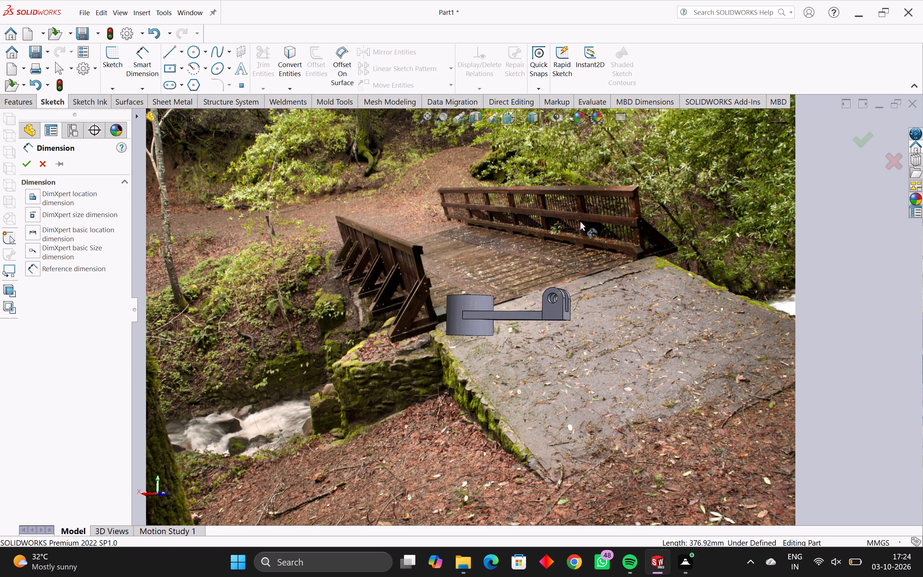
{"action": "middle_click_drag", "start_coordinate": [598, 285], "coordinate": [591, 263]}
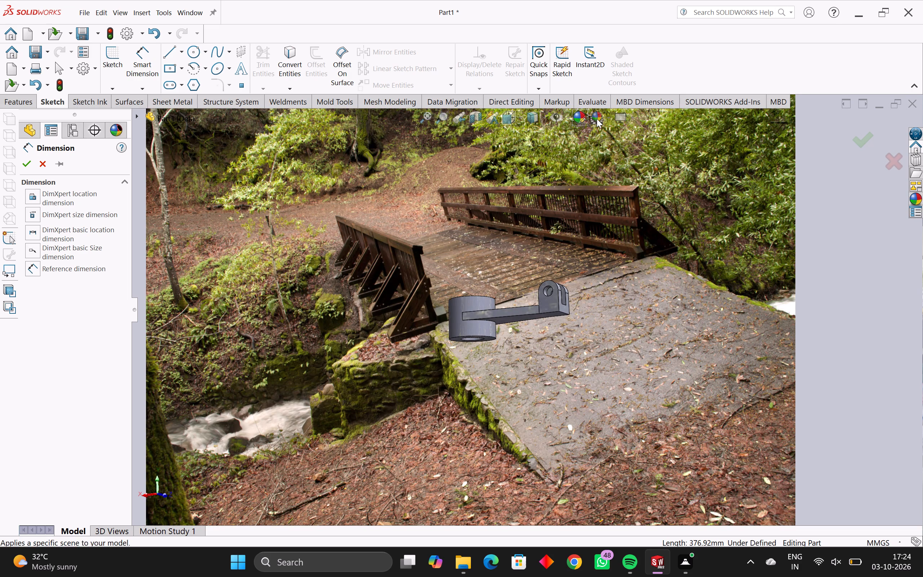
{"action": "left_click", "coordinate": [597, 119]}
{"action": "left_click", "coordinate": [597, 119]}
{"action": "left_click", "coordinate": [597, 119]}
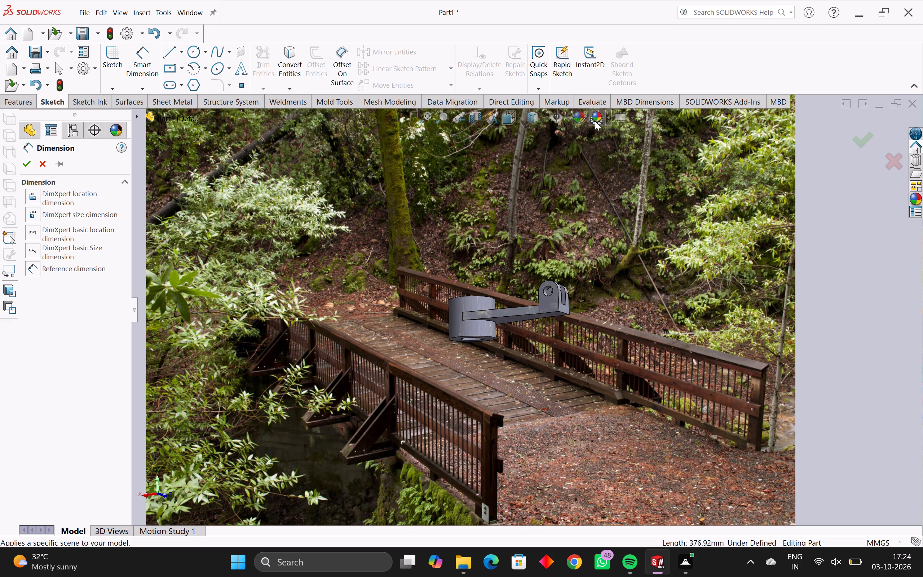
{"action": "left_click", "coordinate": [596, 110]}
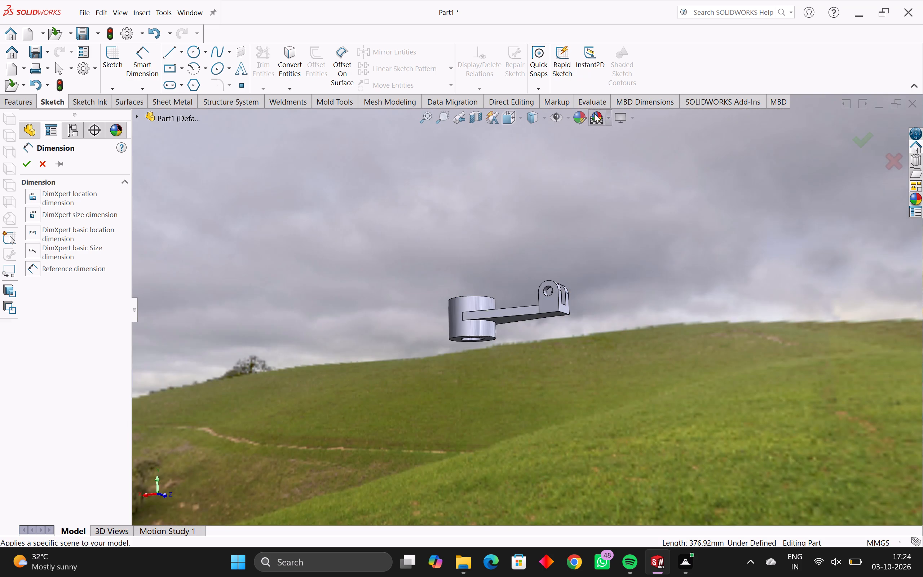
Examine the lever arm from both sides and at varying tilts against the grassy hill backdrop.
{"action": "middle_click_drag", "start_coordinate": [606, 200], "coordinate": [430, 212]}
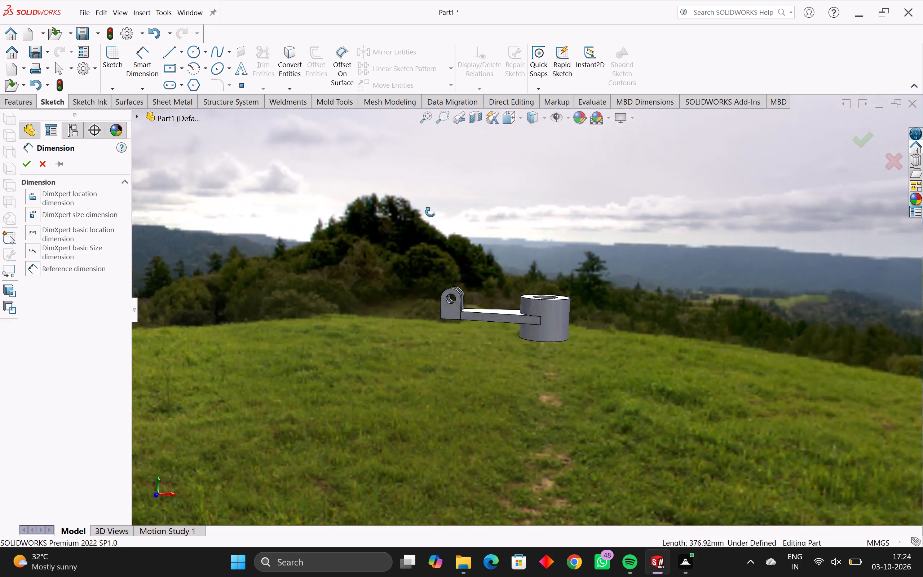
{"action": "middle_click_drag", "start_coordinate": [430, 212], "coordinate": [630, 240]}
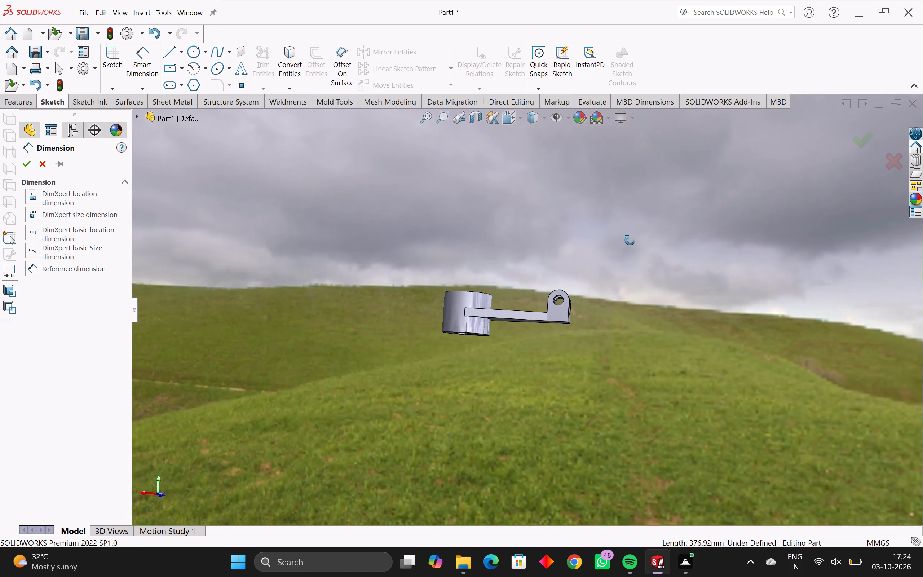
{"action": "middle_click_drag", "start_coordinate": [630, 240], "coordinate": [620, 216]}
{"action": "scroll", "coordinate": [618, 229], "scroll_direction": "down", "scroll_amount": 1}
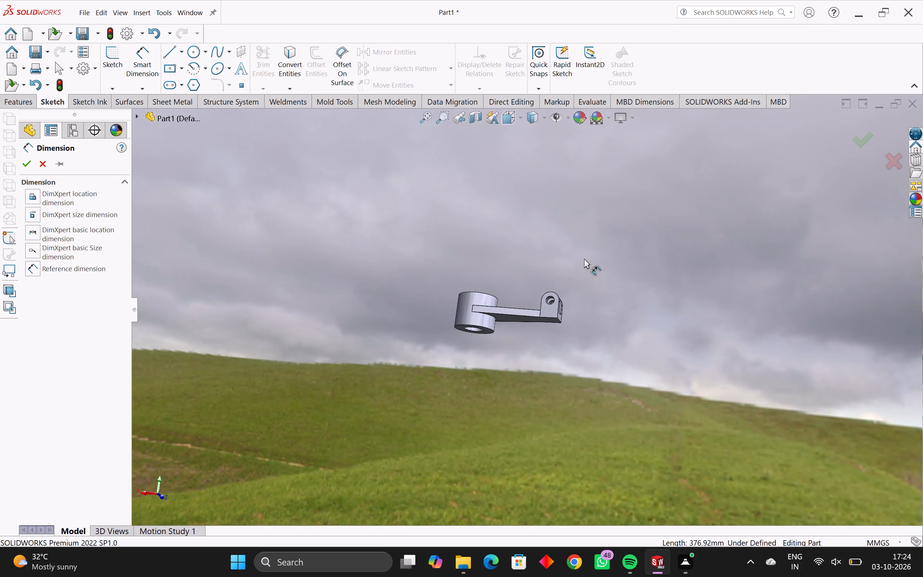
{"action": "middle_click_drag", "start_coordinate": [496, 357], "coordinate": [513, 410]}
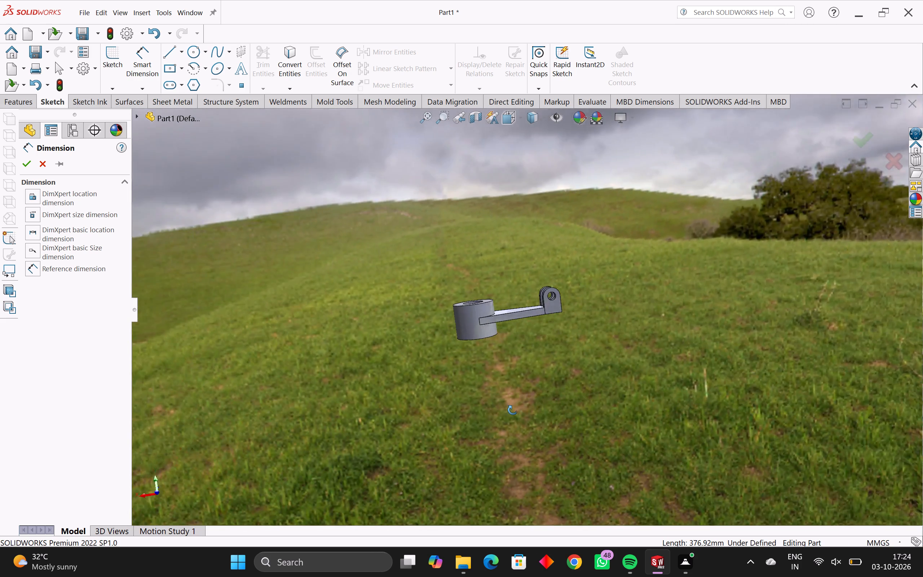
{"action": "middle_click_drag", "start_coordinate": [513, 410], "coordinate": [543, 391]}
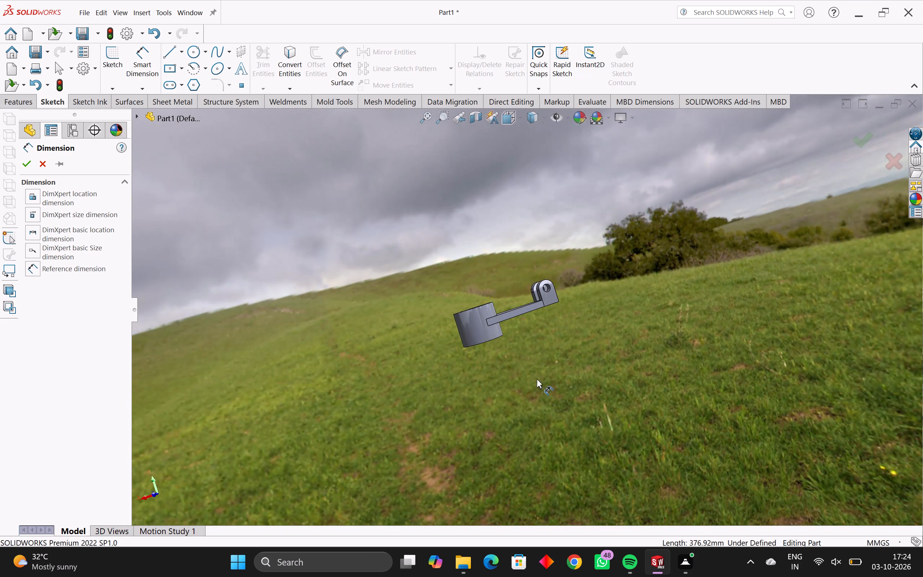
{"action": "middle_click_drag", "start_coordinate": [522, 366], "coordinate": [497, 386]}
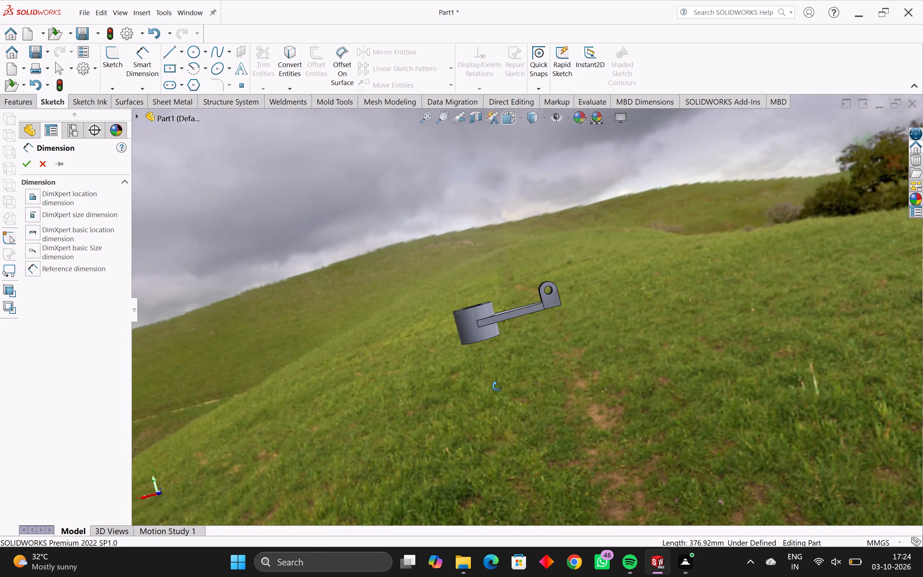
{"action": "middle_click_drag", "start_coordinate": [497, 386], "coordinate": [490, 402]}
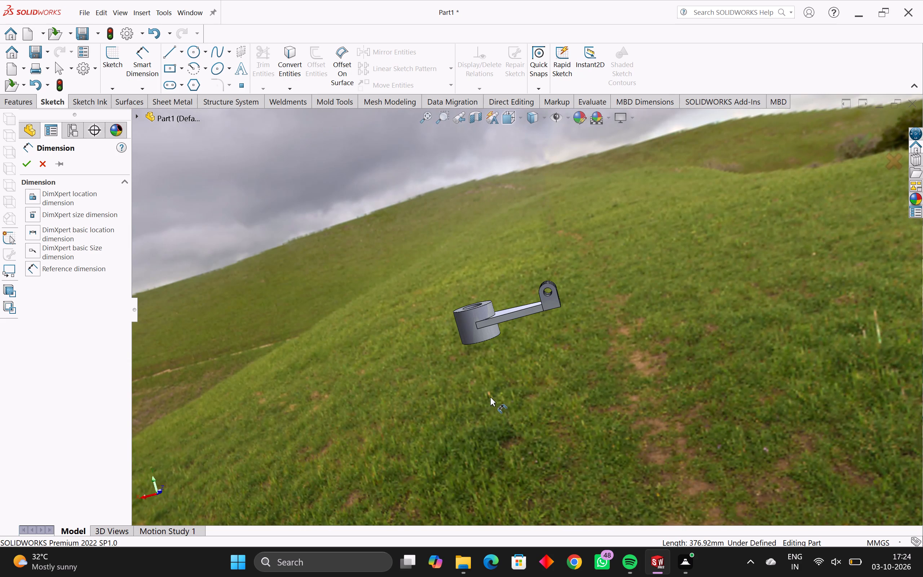
{"action": "scroll", "coordinate": [493, 389], "scroll_direction": "down", "scroll_amount": 4}
{"action": "middle_click_drag", "start_coordinate": [511, 343], "coordinate": [528, 298]}
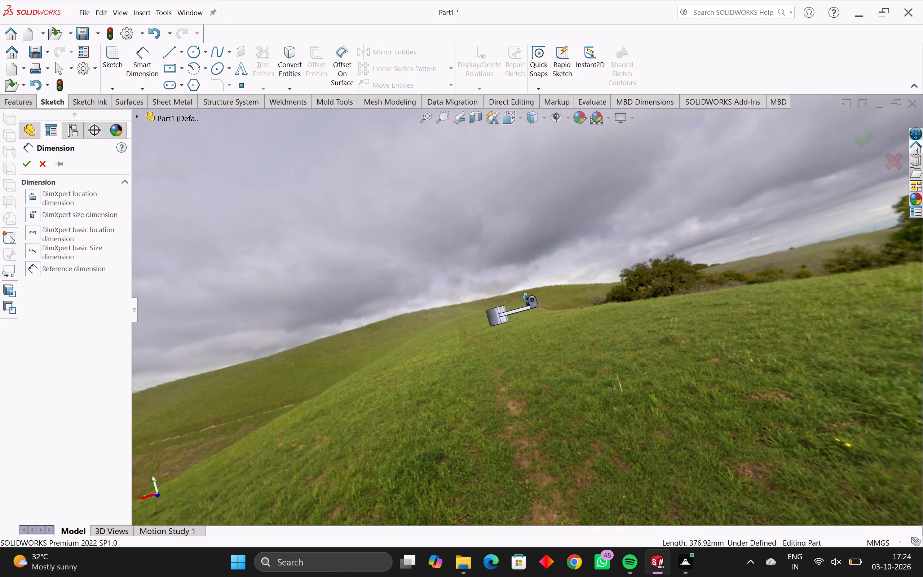
{"action": "middle_click_drag", "start_coordinate": [528, 298], "coordinate": [521, 286]}
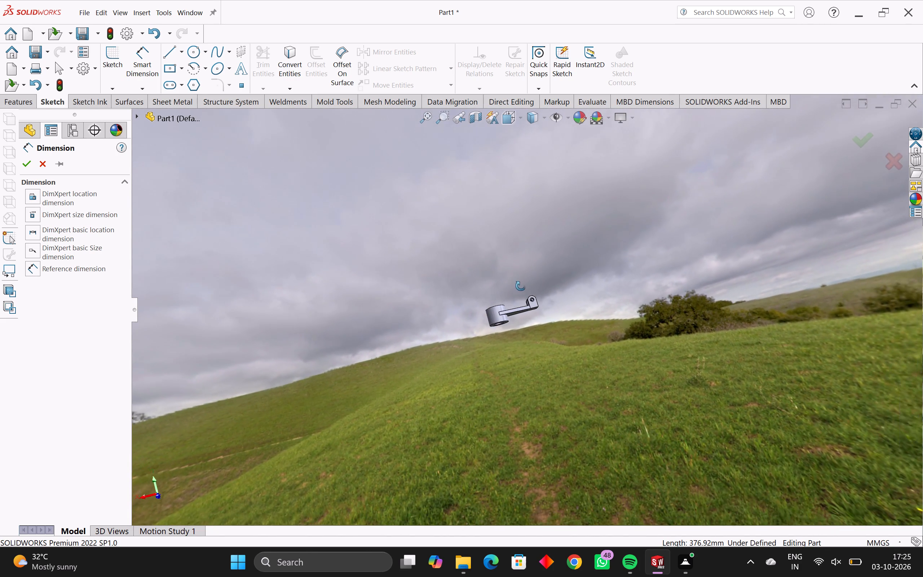
{"action": "middle_click_drag", "start_coordinate": [521, 286], "coordinate": [522, 291]}
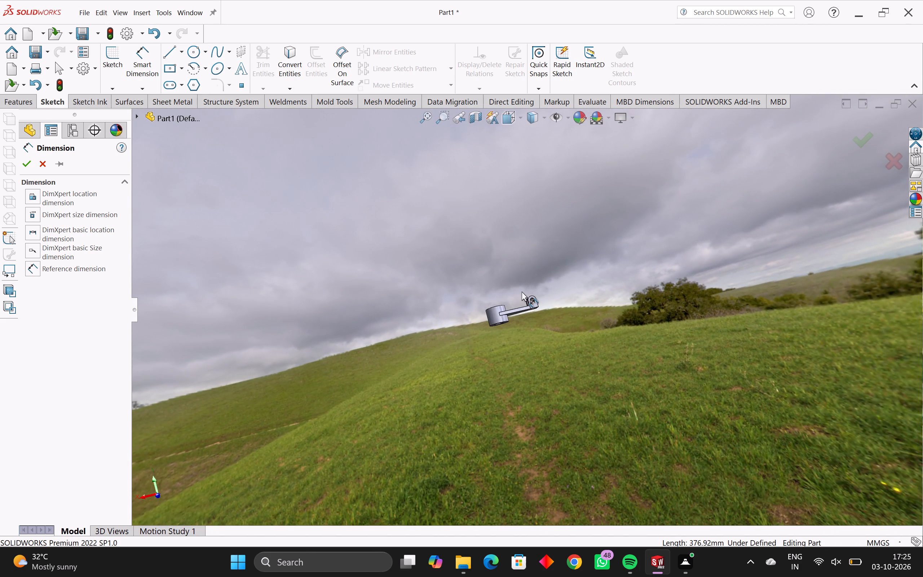
{"action": "middle_click_drag", "start_coordinate": [520, 294], "coordinate": [484, 356]}
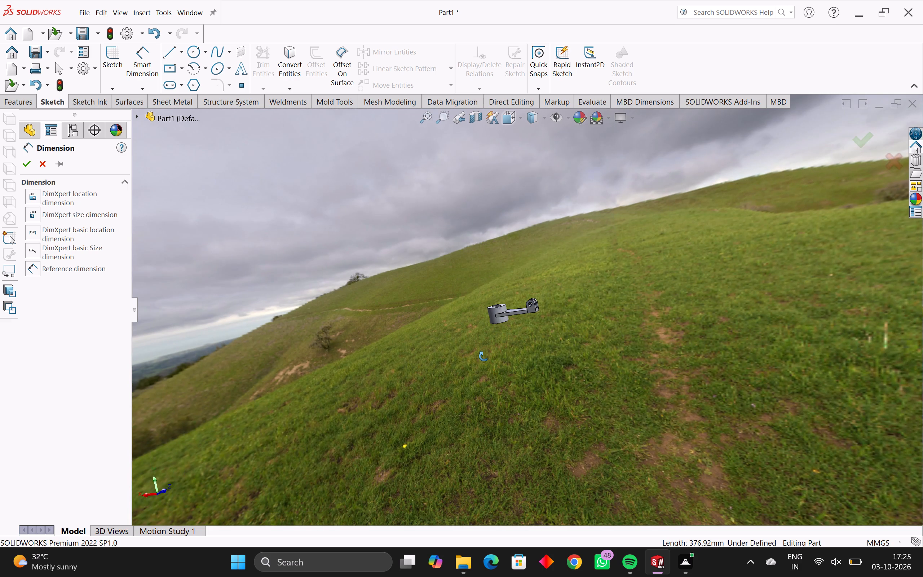
{"action": "middle_click_drag", "start_coordinate": [484, 356], "coordinate": [507, 339]}
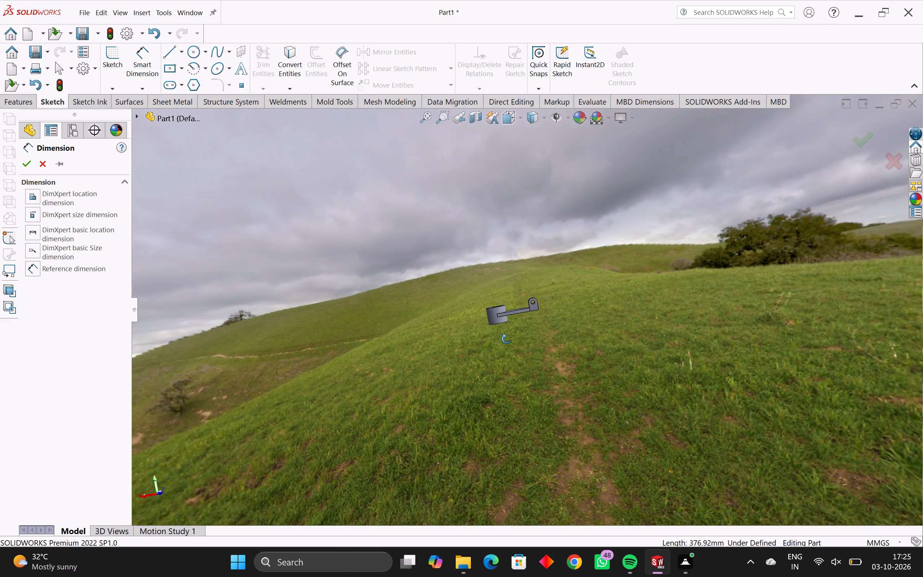
{"action": "middle_click_drag", "start_coordinate": [507, 339], "coordinate": [484, 412]}
Inspect the lever arm's top up close, then its opposite side and underside against the hills and sky.
{"action": "scroll", "coordinate": [501, 344], "scroll_direction": "up", "scroll_amount": 3}
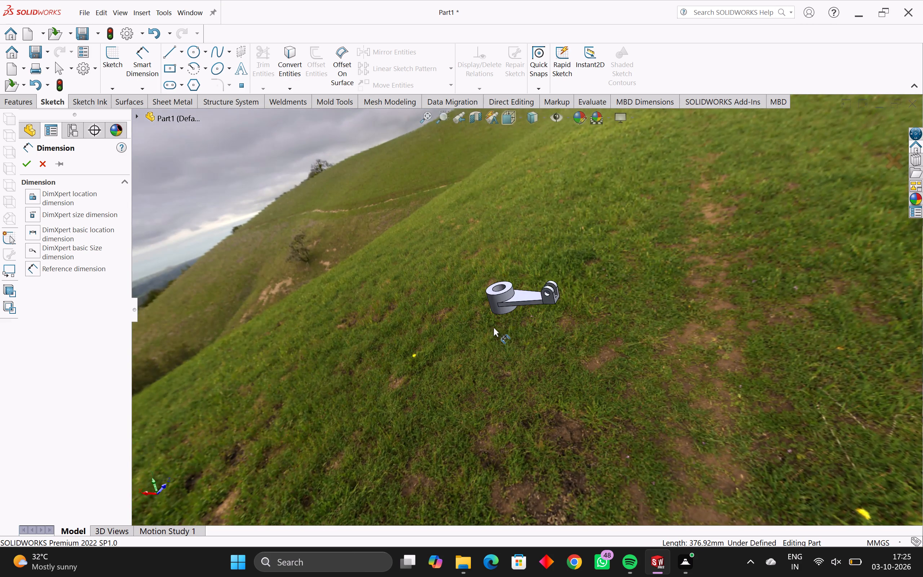
{"action": "scroll", "coordinate": [497, 320], "scroll_direction": "up", "scroll_amount": 3}
{"action": "scroll", "coordinate": [543, 277], "scroll_direction": "up", "scroll_amount": 3}
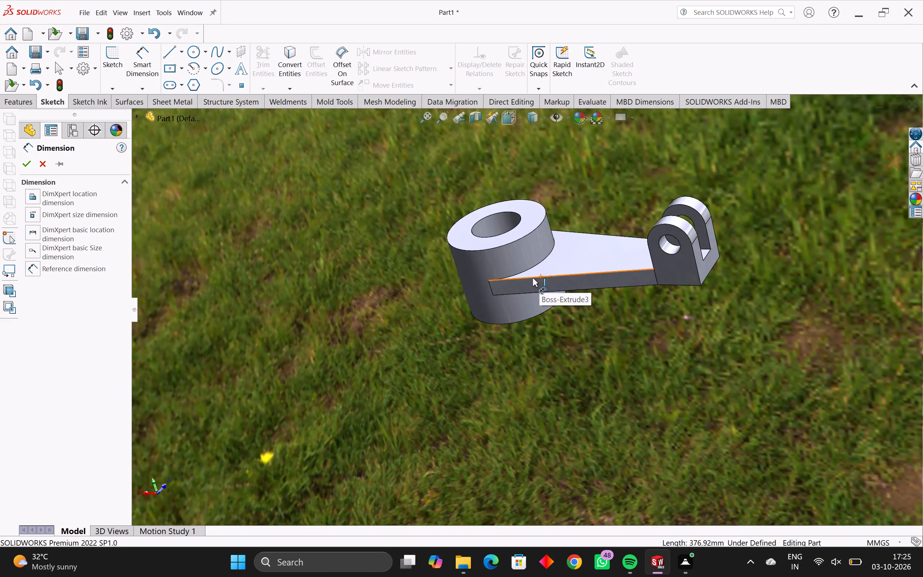
{"action": "scroll", "coordinate": [527, 281], "scroll_direction": "down", "scroll_amount": 2}
{"action": "scroll", "coordinate": [518, 317], "scroll_direction": "down", "scroll_amount": 2}
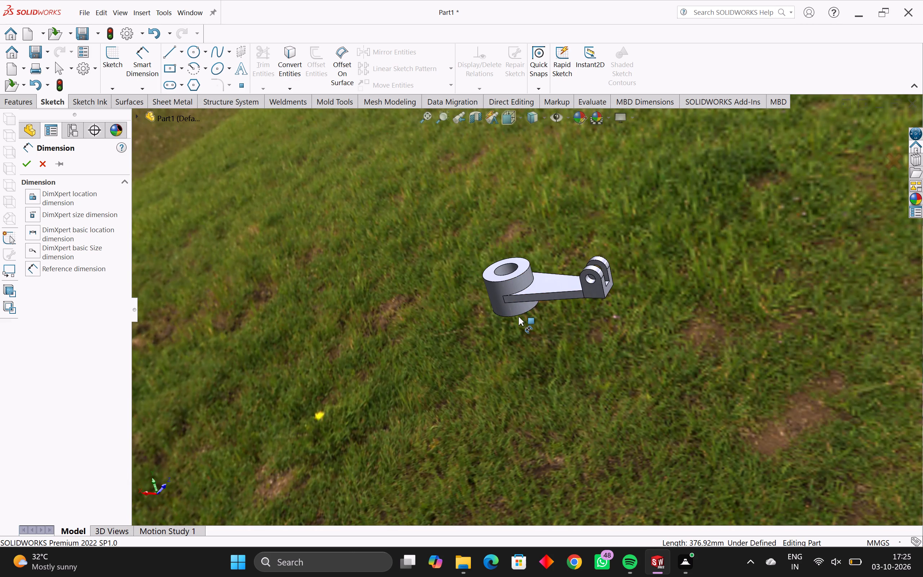
{"action": "middle_click_drag", "start_coordinate": [518, 331], "coordinate": [557, 276]}
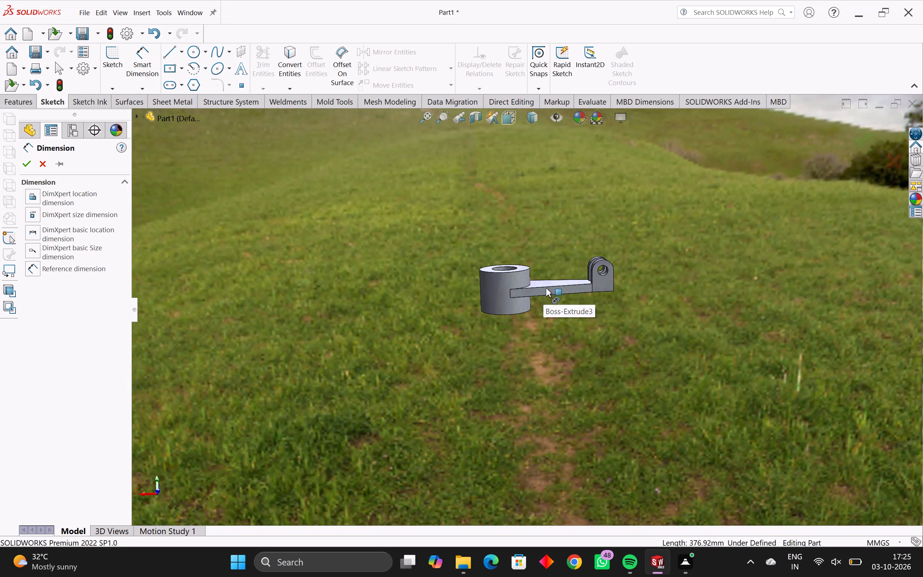
{"action": "scroll", "coordinate": [546, 288], "scroll_direction": "down", "scroll_amount": 2}
{"action": "scroll", "coordinate": [542, 327], "scroll_direction": "down", "scroll_amount": 3}
{"action": "middle_click_drag", "start_coordinate": [568, 311], "coordinate": [566, 264]}
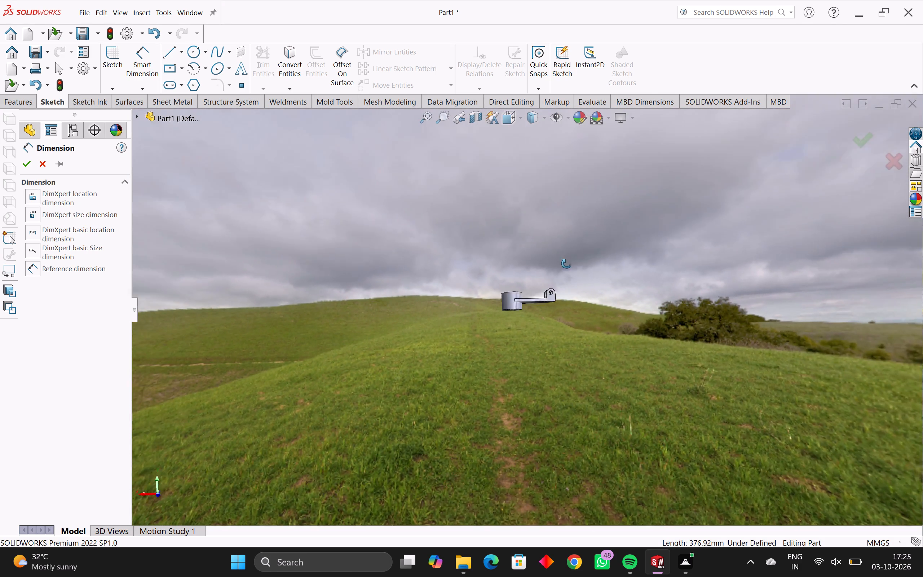
{"action": "middle_click_drag", "start_coordinate": [566, 264], "coordinate": [278, 270]}
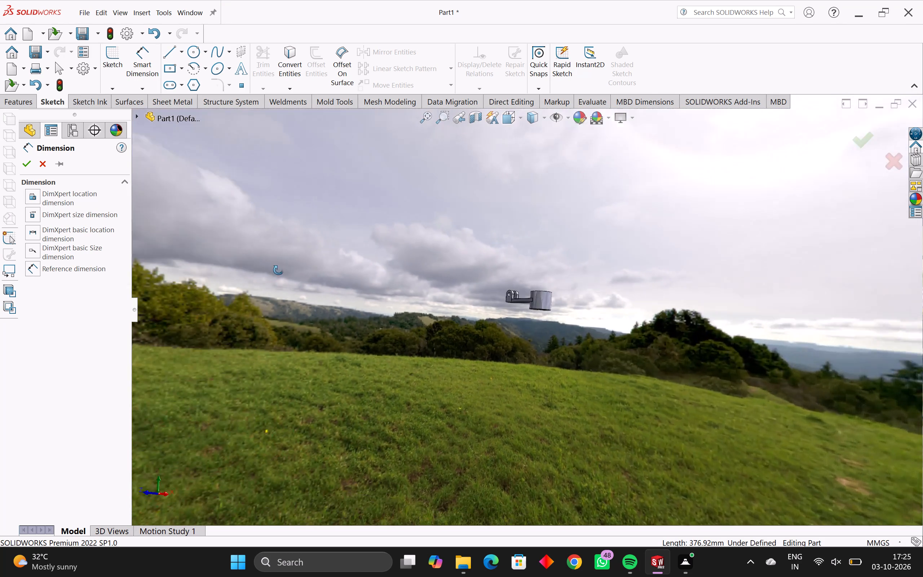
{"action": "middle_click_drag", "start_coordinate": [278, 270], "coordinate": [340, 306]}
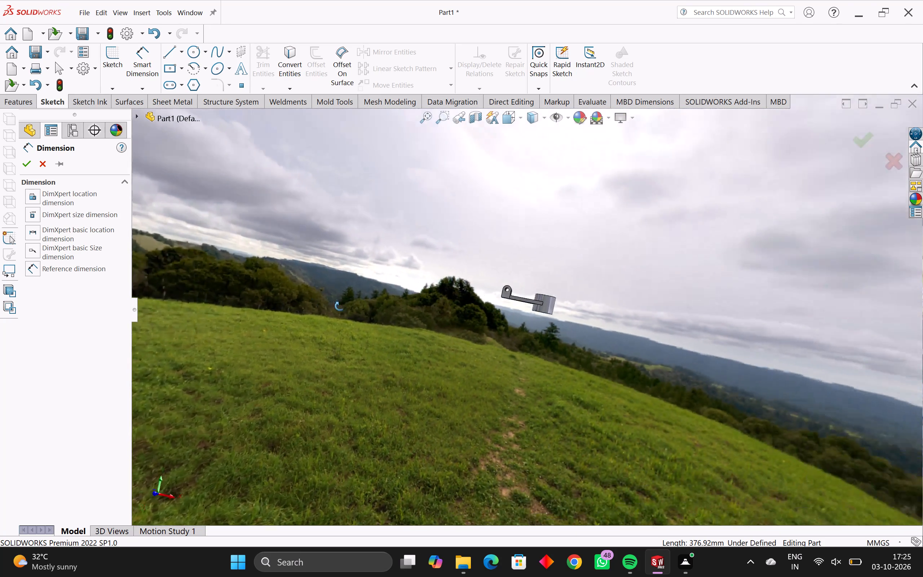
{"action": "middle_click_drag", "start_coordinate": [340, 306], "coordinate": [410, 268]}
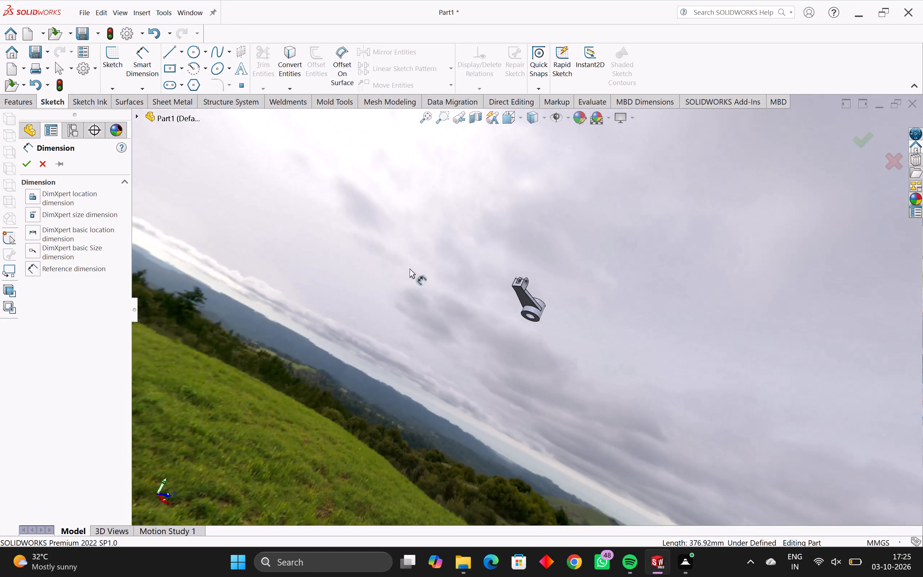
{"action": "scroll", "coordinate": [502, 324], "scroll_direction": "up", "scroll_amount": 3}
Cycle the applied scene through the grassy hill backdrops to the surrounding asphalt road with palm trees.
{"action": "left_click", "coordinate": [600, 116]}
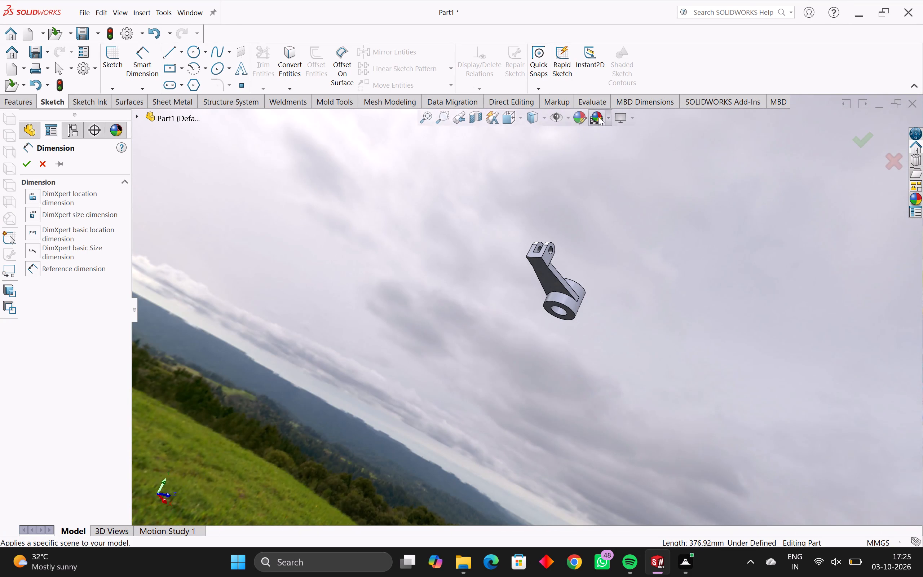
{"action": "middle_click_drag", "start_coordinate": [593, 263], "coordinate": [524, 263]}
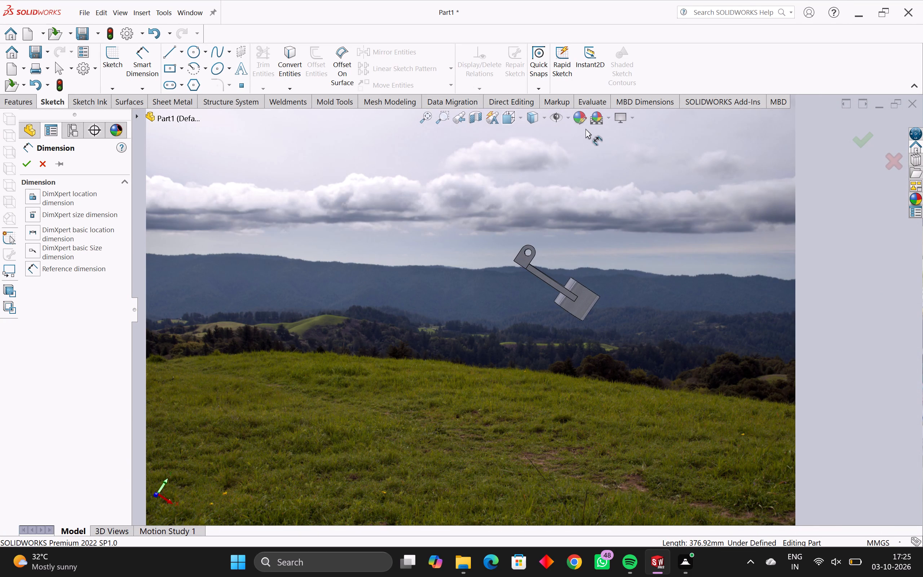
{"action": "left_click", "coordinate": [597, 120]}
{"action": "middle_click_drag", "start_coordinate": [604, 240], "coordinate": [571, 241]}
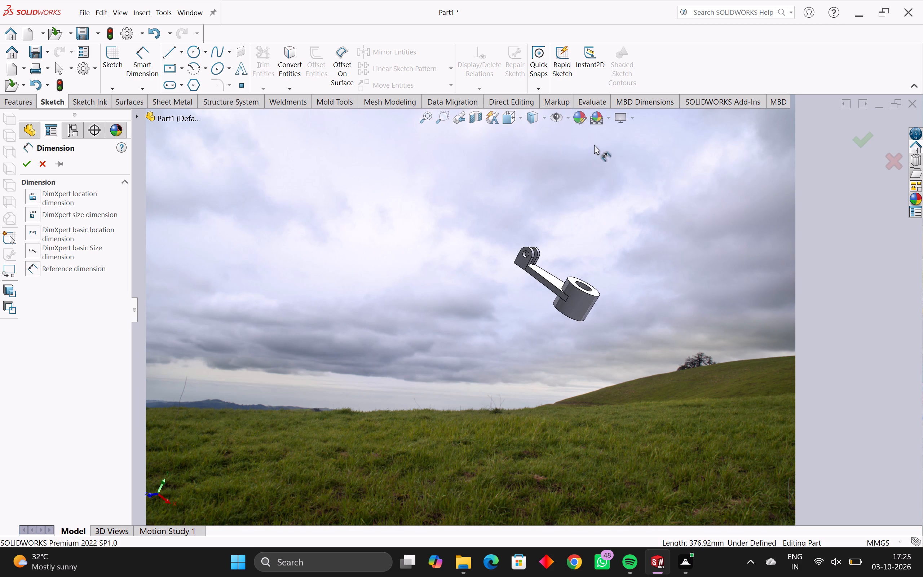
{"action": "left_click", "coordinate": [595, 118]}
{"action": "left_click", "coordinate": [588, 125]}
{"action": "left_click", "coordinate": [601, 122]}
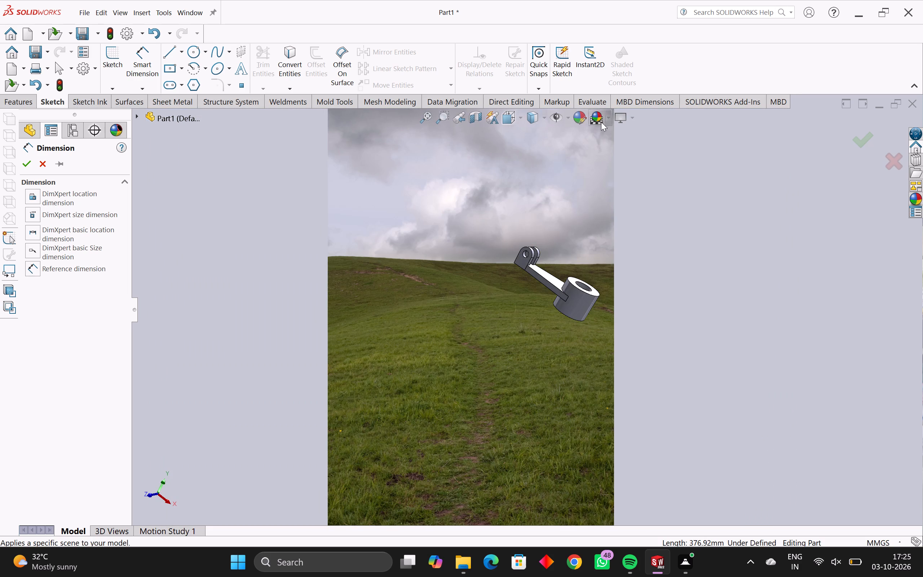
{"action": "middle_click_drag", "start_coordinate": [626, 254], "coordinate": [588, 258]}
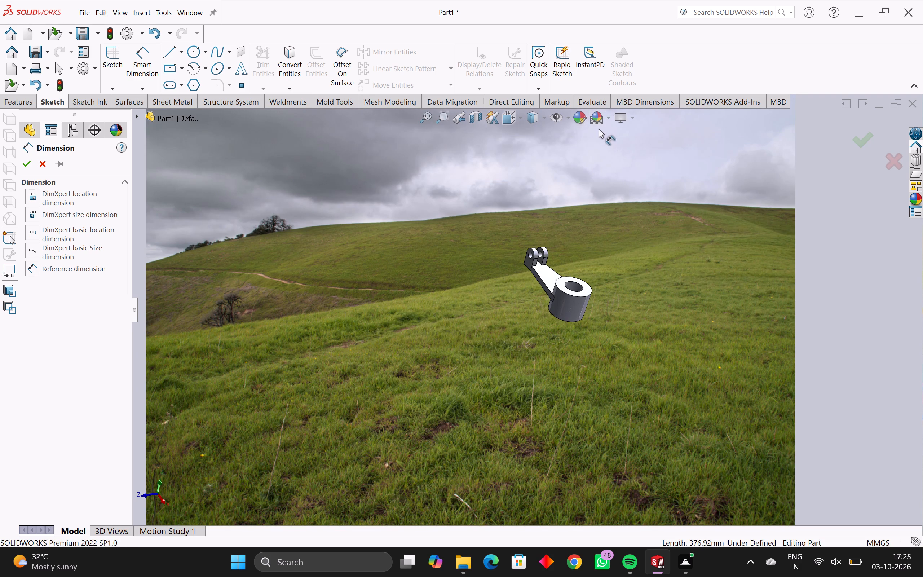
{"action": "left_click", "coordinate": [601, 119]}
{"action": "left_click", "coordinate": [599, 120]}
{"action": "left_click", "coordinate": [599, 120]}
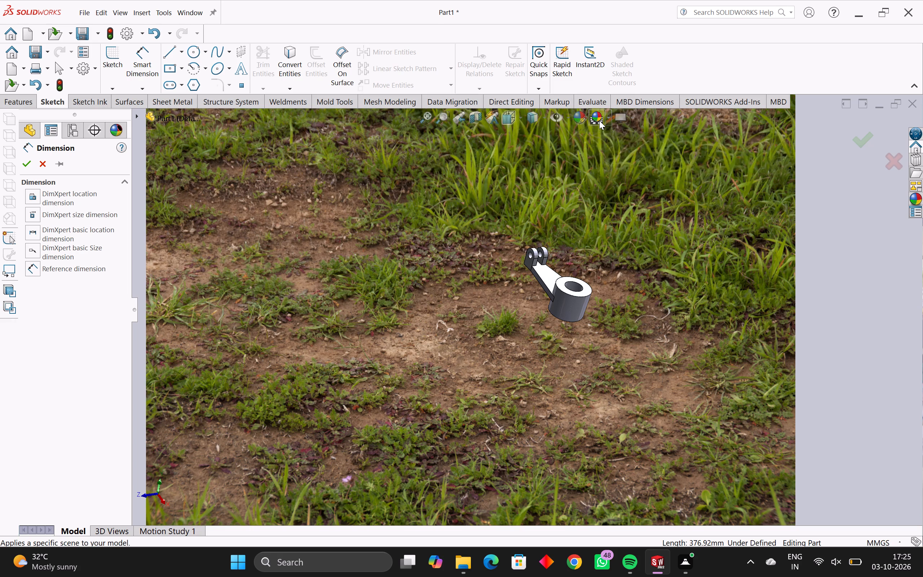
{"action": "left_click", "coordinate": [599, 120]}
{"action": "left_click", "coordinate": [599, 121]}
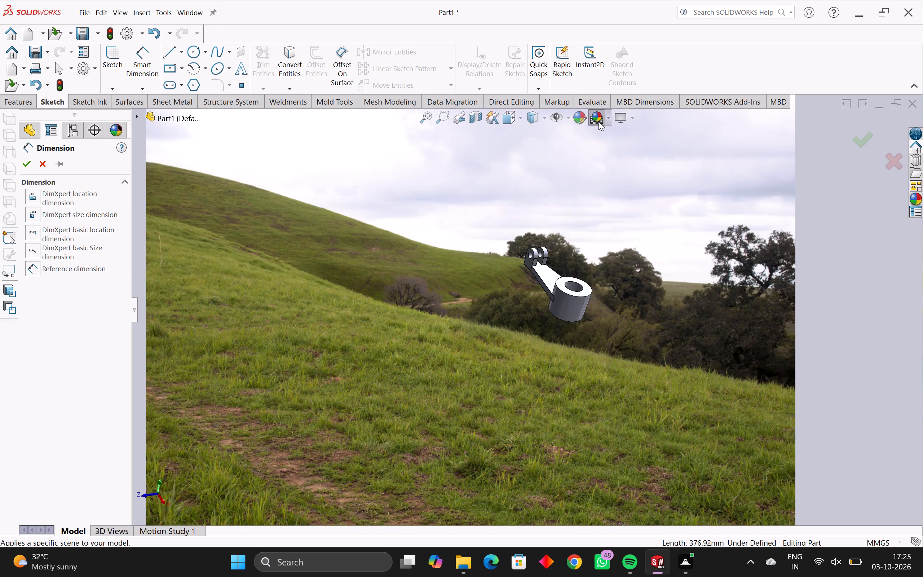
{"action": "left_click", "coordinate": [599, 122]}
{"action": "left_click", "coordinate": [599, 122]}
{"action": "left_click", "coordinate": [599, 122]}
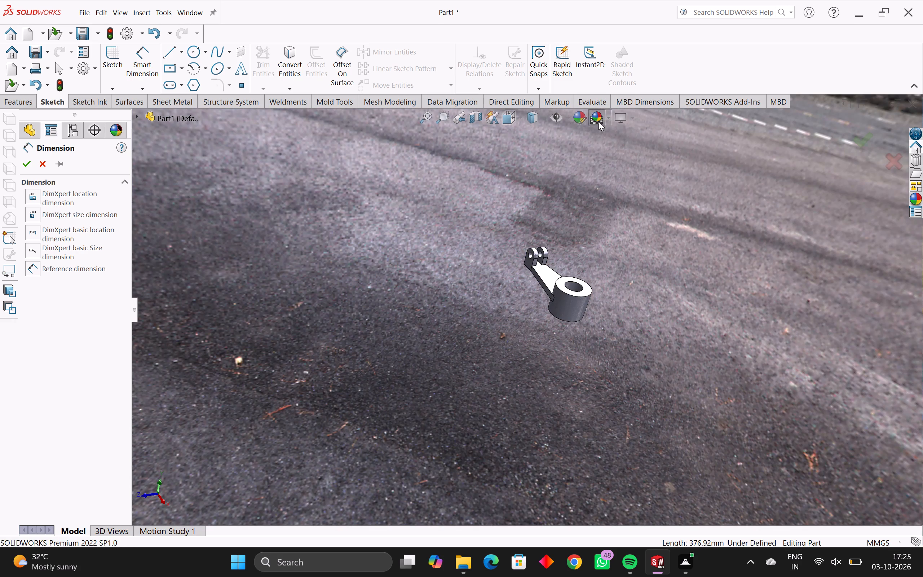
View the lever arm along the palm-lined road, and advance the scene to Urban 2 Image 2.
{"action": "middle_click_drag", "start_coordinate": [607, 233], "coordinate": [667, 251]}
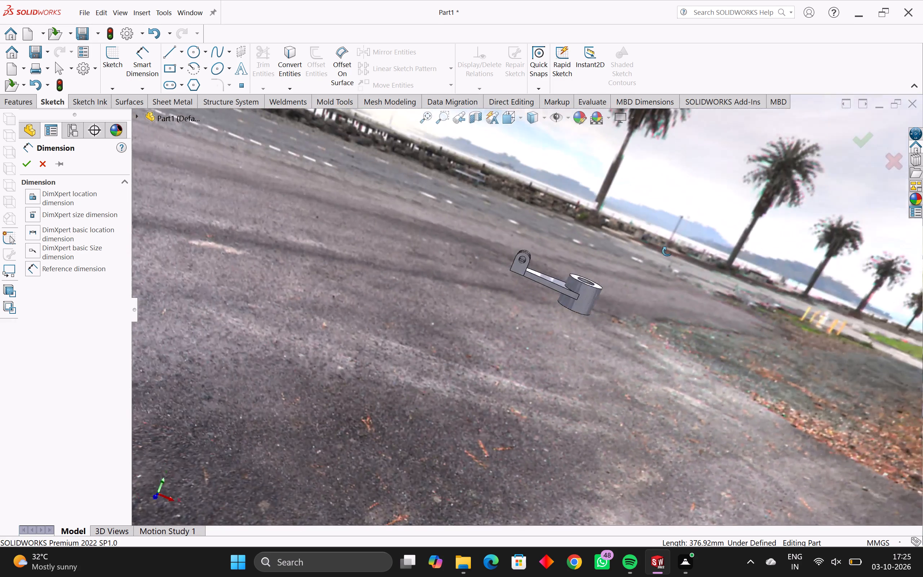
{"action": "middle_click_drag", "start_coordinate": [667, 251], "coordinate": [534, 191]}
{"action": "scroll", "coordinate": [564, 239], "scroll_direction": "up", "scroll_amount": 1}
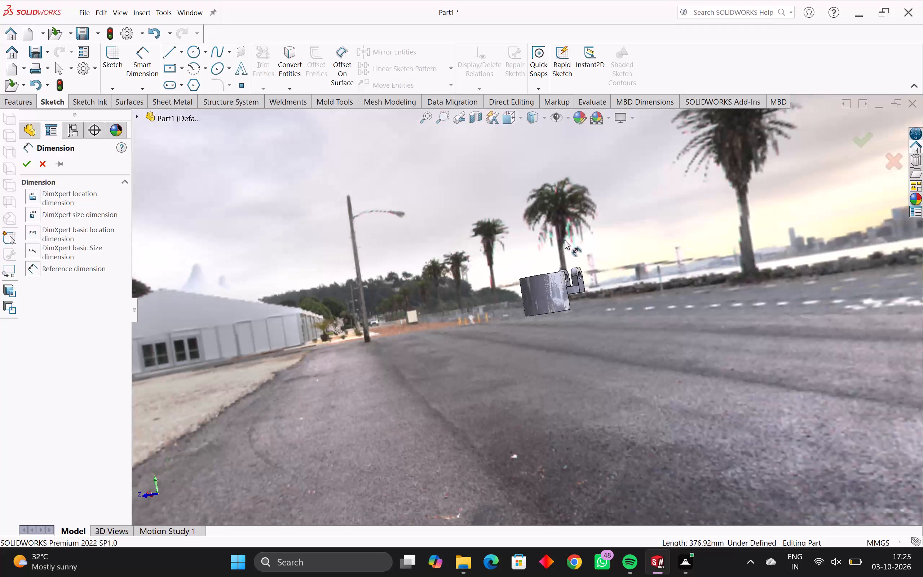
{"action": "scroll", "coordinate": [565, 243], "scroll_direction": "down", "scroll_amount": 2}
{"action": "scroll", "coordinate": [566, 246], "scroll_direction": "up", "scroll_amount": 2}
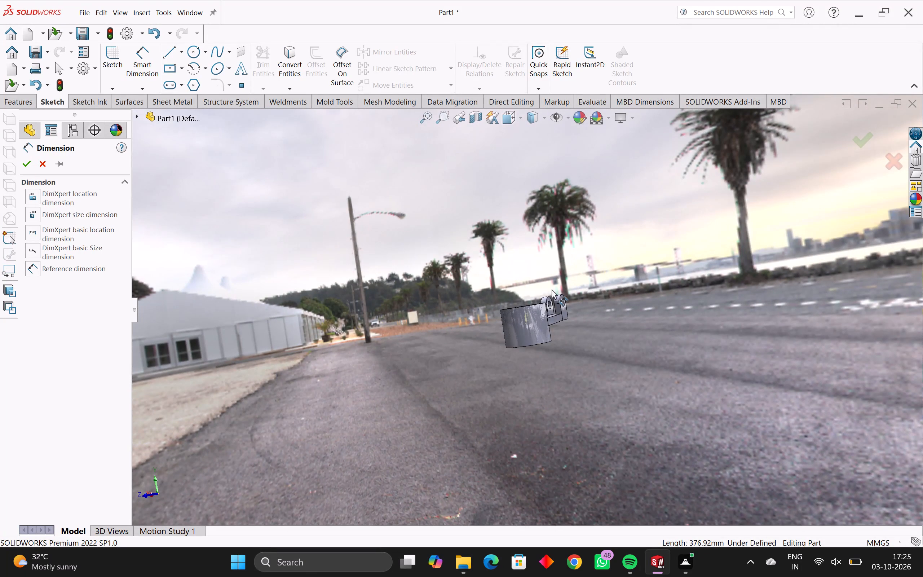
{"action": "left_click", "coordinate": [595, 116]}
{"action": "left_click", "coordinate": [595, 116]}
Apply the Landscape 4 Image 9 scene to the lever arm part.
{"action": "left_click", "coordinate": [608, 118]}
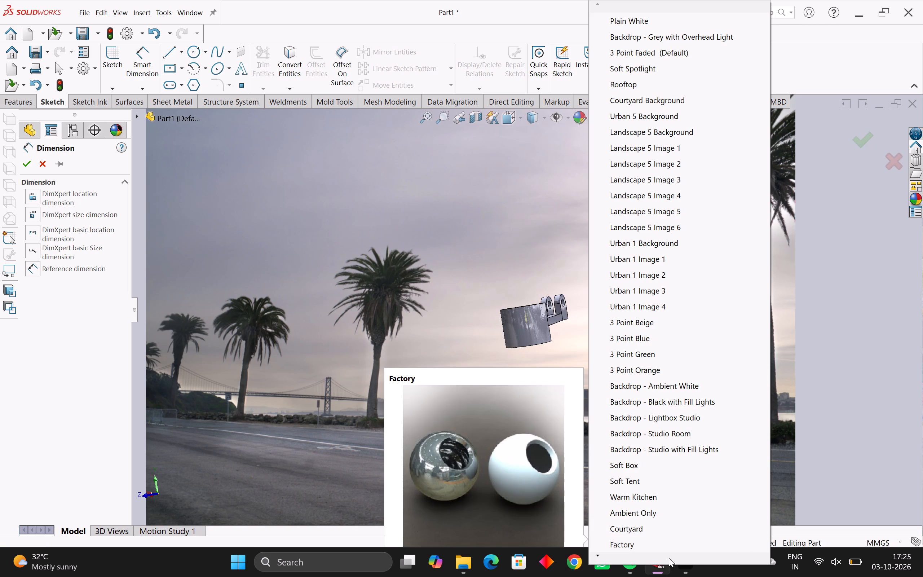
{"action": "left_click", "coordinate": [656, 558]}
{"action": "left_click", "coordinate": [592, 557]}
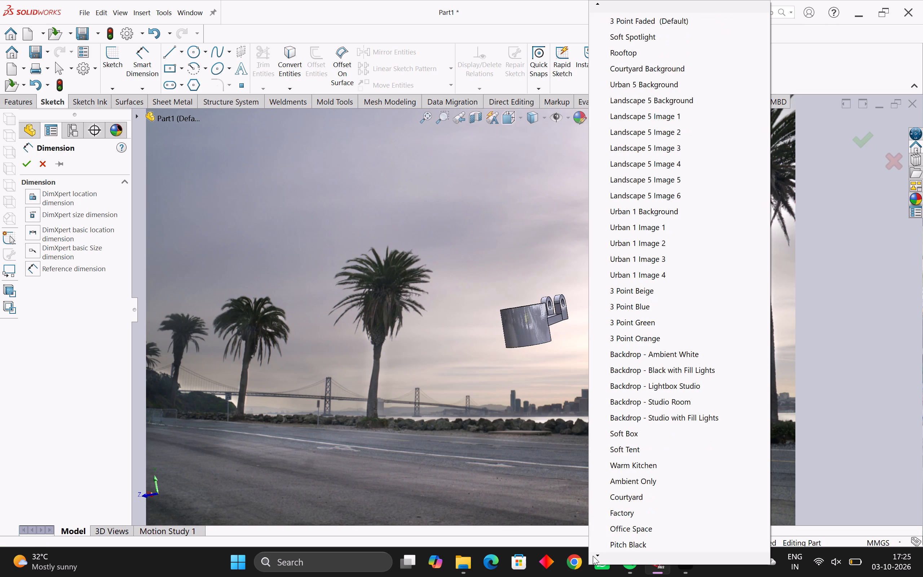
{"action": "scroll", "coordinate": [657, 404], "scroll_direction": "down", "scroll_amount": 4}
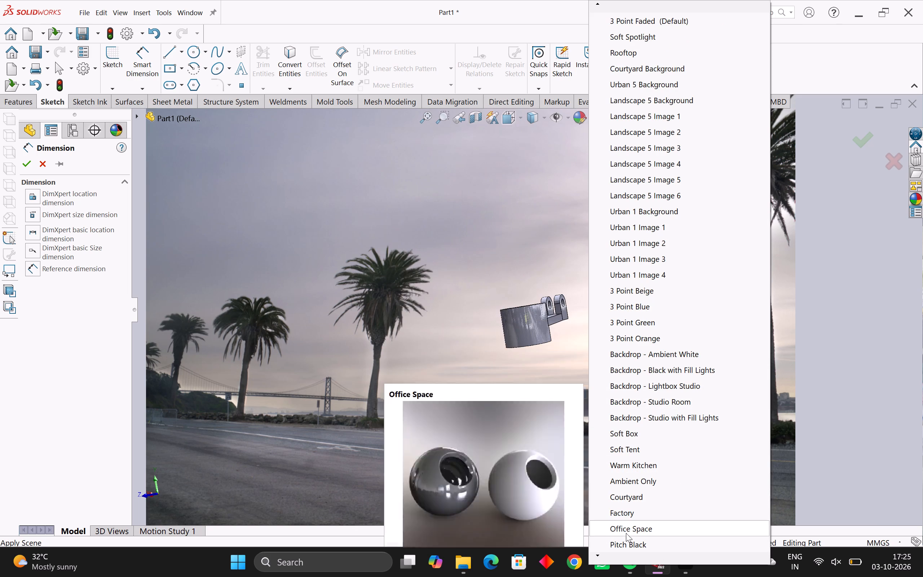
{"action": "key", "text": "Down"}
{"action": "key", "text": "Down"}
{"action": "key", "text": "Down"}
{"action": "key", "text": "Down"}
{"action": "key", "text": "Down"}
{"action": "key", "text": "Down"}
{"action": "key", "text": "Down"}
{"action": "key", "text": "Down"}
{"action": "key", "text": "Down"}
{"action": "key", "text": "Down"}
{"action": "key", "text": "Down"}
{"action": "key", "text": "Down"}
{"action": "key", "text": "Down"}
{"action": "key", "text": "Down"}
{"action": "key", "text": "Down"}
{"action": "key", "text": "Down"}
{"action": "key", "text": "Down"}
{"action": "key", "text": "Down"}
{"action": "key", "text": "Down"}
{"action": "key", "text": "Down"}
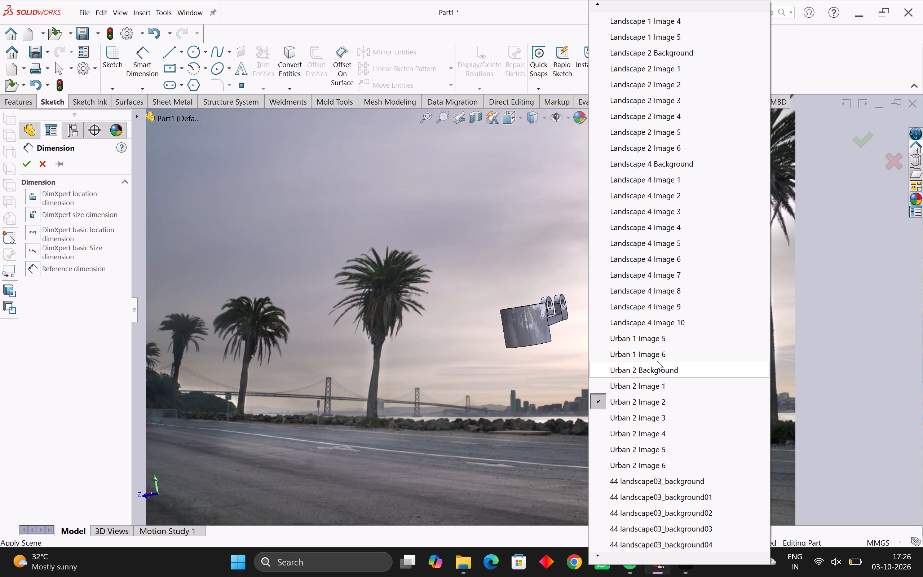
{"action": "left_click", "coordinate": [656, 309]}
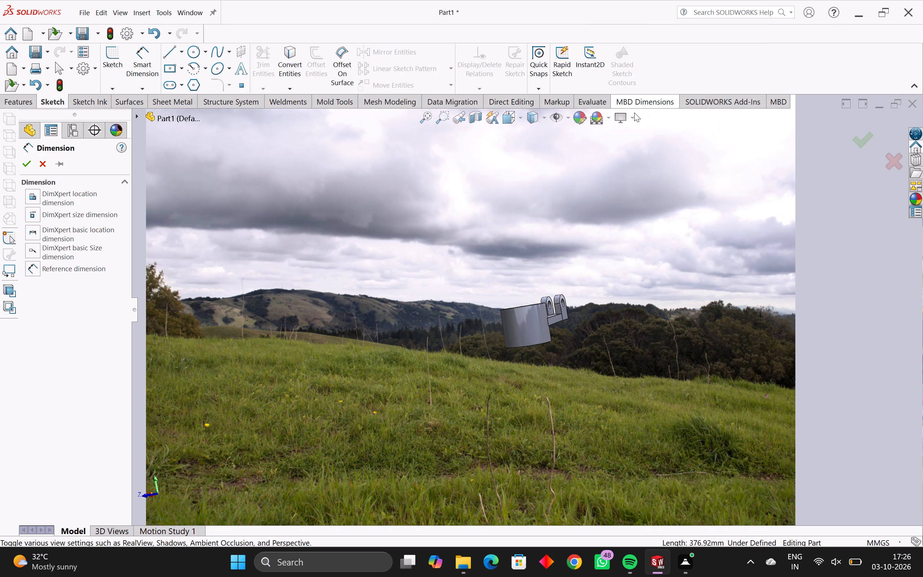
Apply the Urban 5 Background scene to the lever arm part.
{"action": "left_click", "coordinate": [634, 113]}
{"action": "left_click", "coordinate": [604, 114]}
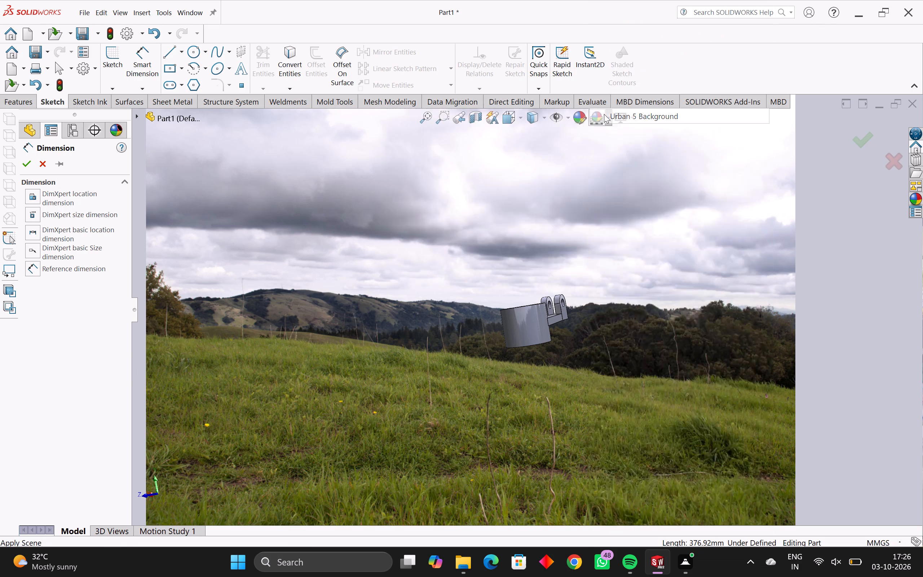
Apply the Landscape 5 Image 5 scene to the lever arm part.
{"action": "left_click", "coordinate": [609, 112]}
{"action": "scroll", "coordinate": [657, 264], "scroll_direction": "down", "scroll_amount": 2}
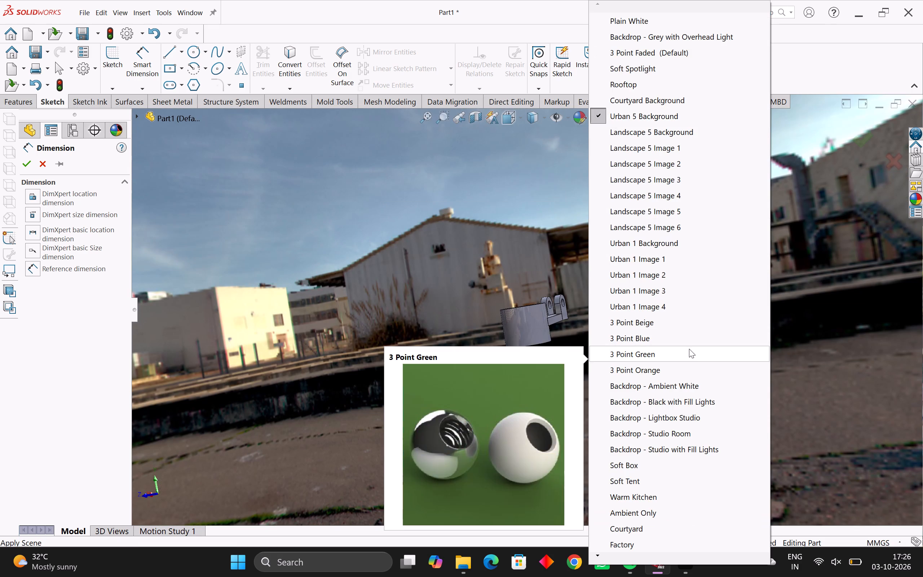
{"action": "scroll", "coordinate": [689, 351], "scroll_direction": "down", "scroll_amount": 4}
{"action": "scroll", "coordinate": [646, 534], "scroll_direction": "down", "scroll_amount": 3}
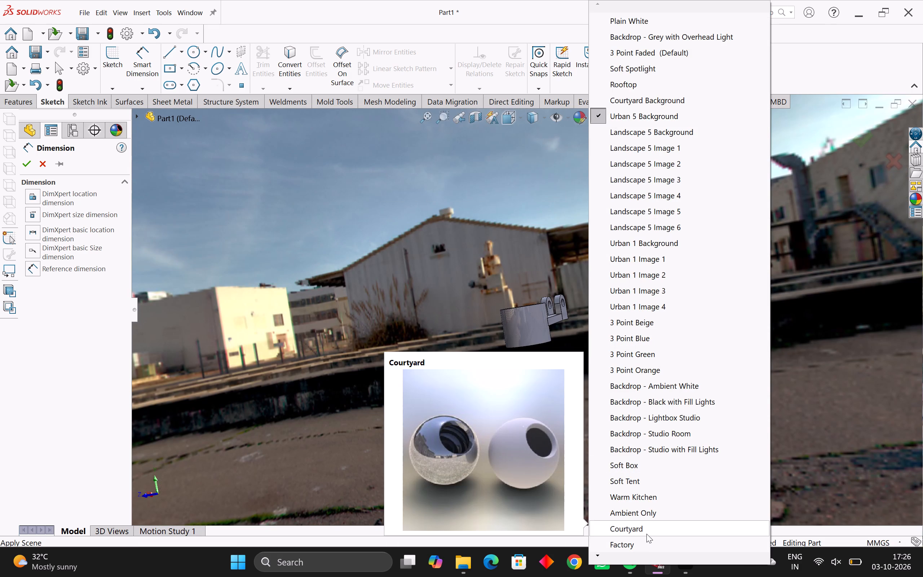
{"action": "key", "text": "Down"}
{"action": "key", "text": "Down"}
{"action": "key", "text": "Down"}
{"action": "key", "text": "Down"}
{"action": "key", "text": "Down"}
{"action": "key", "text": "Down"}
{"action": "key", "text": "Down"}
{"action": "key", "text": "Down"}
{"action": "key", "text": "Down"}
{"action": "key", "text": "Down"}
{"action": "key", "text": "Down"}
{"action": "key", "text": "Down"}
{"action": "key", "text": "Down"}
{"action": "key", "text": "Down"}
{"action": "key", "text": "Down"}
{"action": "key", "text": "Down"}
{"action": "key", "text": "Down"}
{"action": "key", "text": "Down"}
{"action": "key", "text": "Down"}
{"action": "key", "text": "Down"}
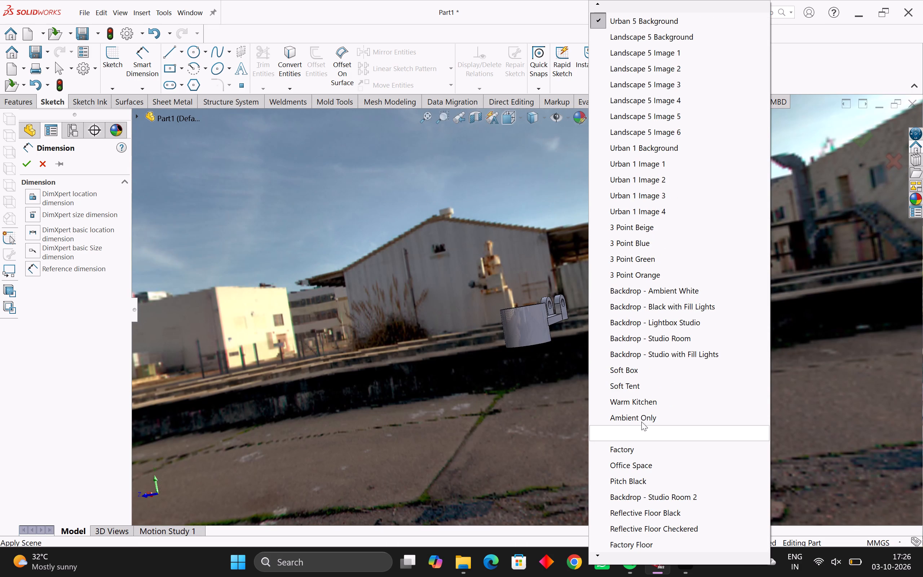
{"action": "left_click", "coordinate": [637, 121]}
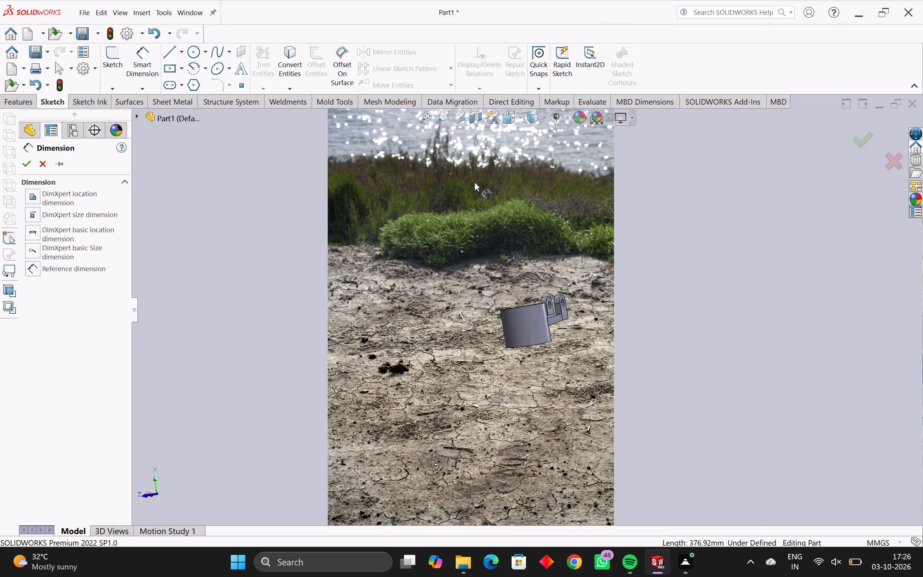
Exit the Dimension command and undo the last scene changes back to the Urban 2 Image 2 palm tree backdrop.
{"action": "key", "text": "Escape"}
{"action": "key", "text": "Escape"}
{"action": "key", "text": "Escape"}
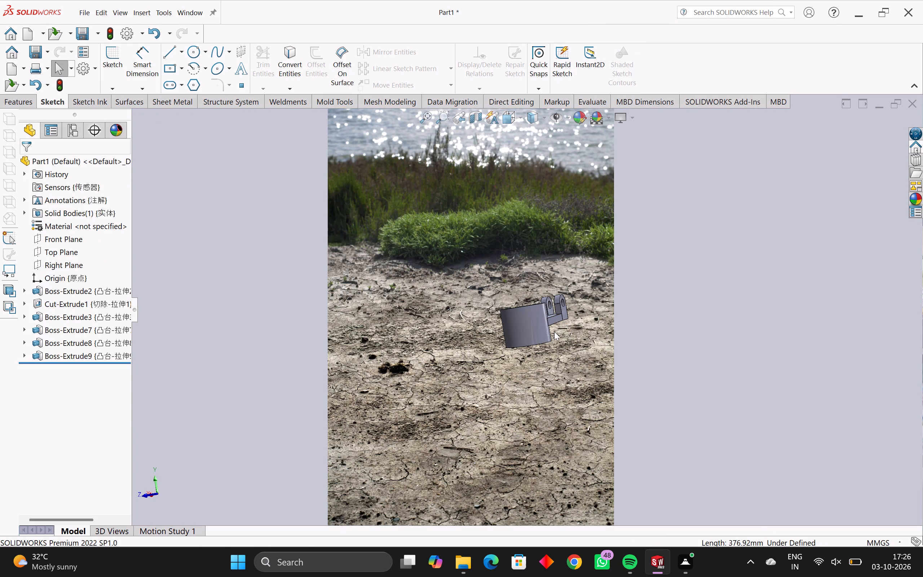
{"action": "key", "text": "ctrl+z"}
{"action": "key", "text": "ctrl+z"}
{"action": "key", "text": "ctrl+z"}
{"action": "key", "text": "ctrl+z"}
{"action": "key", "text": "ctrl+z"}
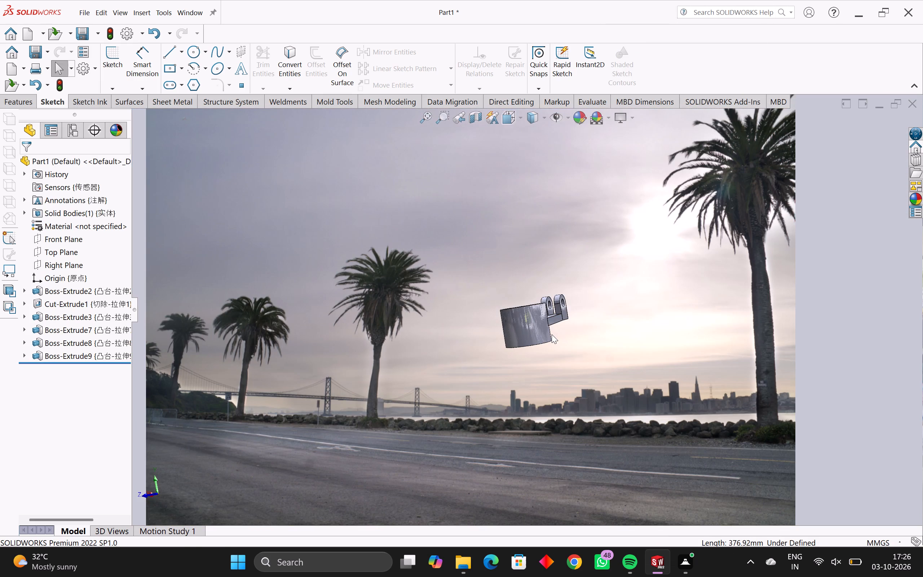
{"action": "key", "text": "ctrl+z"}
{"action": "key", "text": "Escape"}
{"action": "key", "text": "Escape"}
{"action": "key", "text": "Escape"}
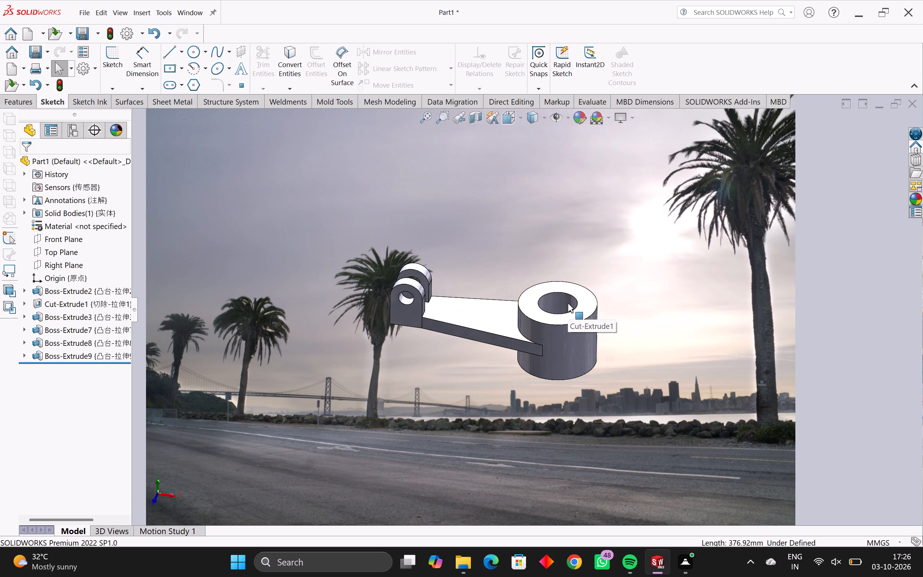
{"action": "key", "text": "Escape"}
Turn on Perspective and turn off RealView Graphics for the lever arm's display.
{"action": "middle_click_drag", "start_coordinate": [575, 343], "coordinate": [543, 330]}
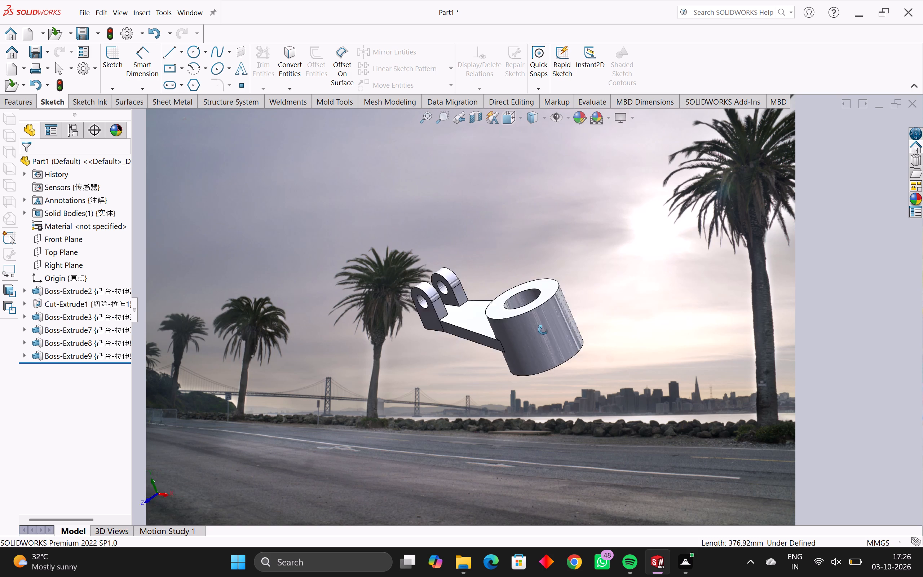
{"action": "middle_click_drag", "start_coordinate": [543, 330], "coordinate": [589, 328]}
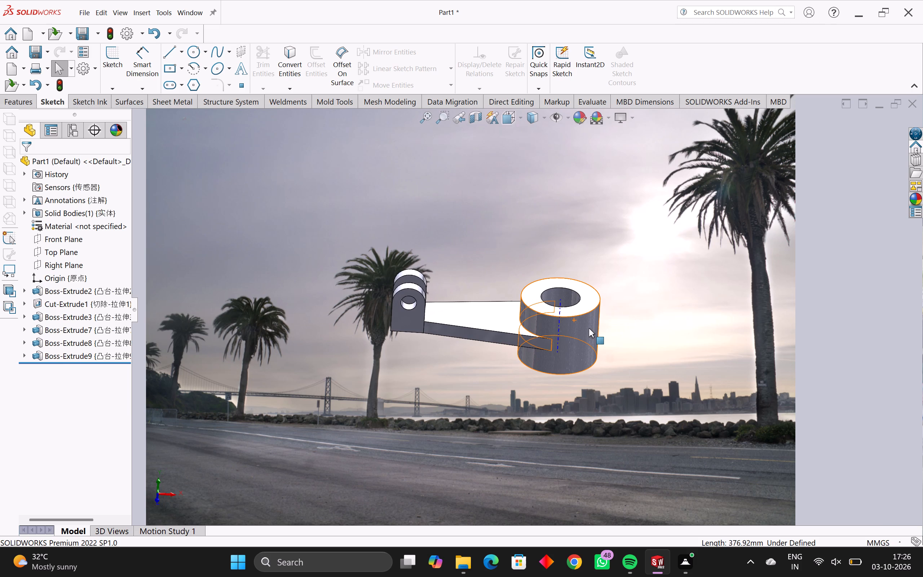
{"action": "middle_click_drag", "start_coordinate": [490, 399], "coordinate": [539, 393]}
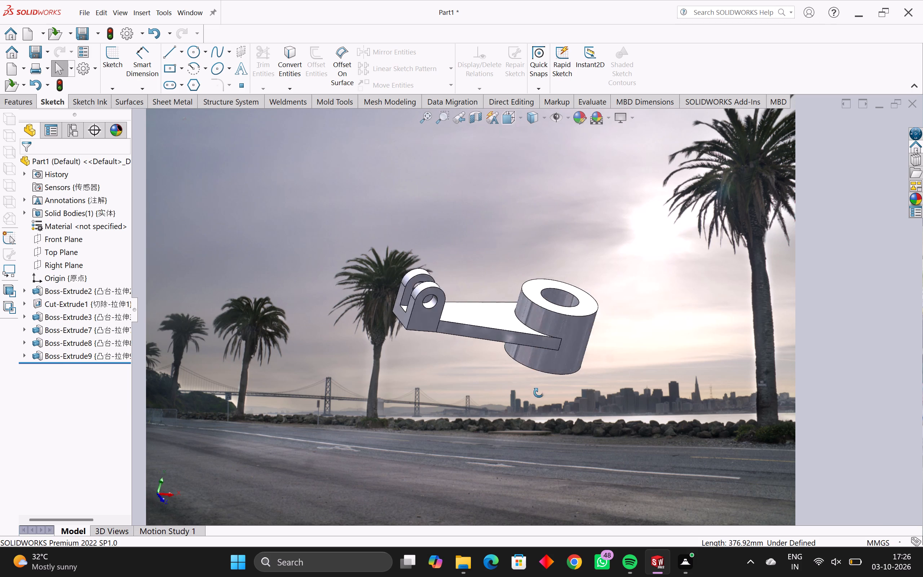
{"action": "middle_click_drag", "start_coordinate": [539, 393], "coordinate": [523, 390]}
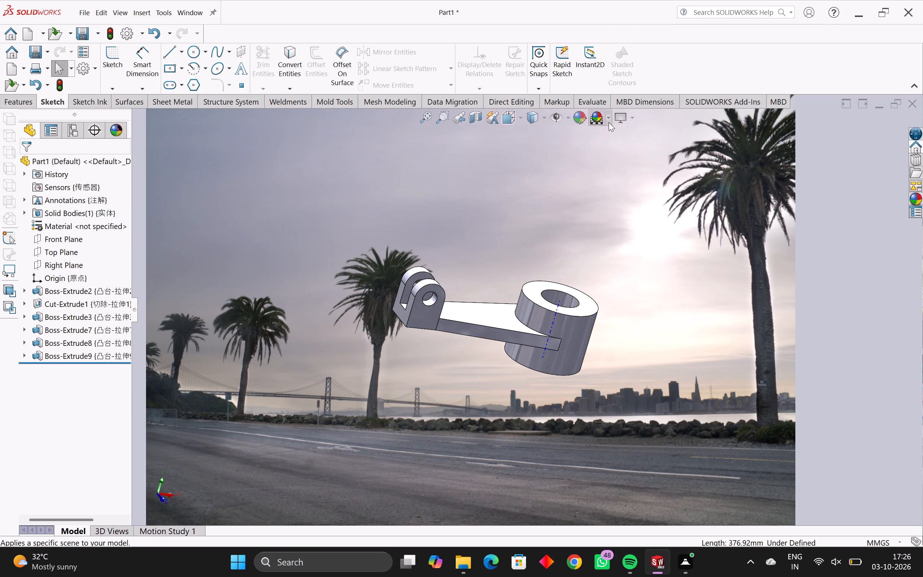
{"action": "left_click", "coordinate": [608, 122]}
{"action": "left_click", "coordinate": [526, 239]}
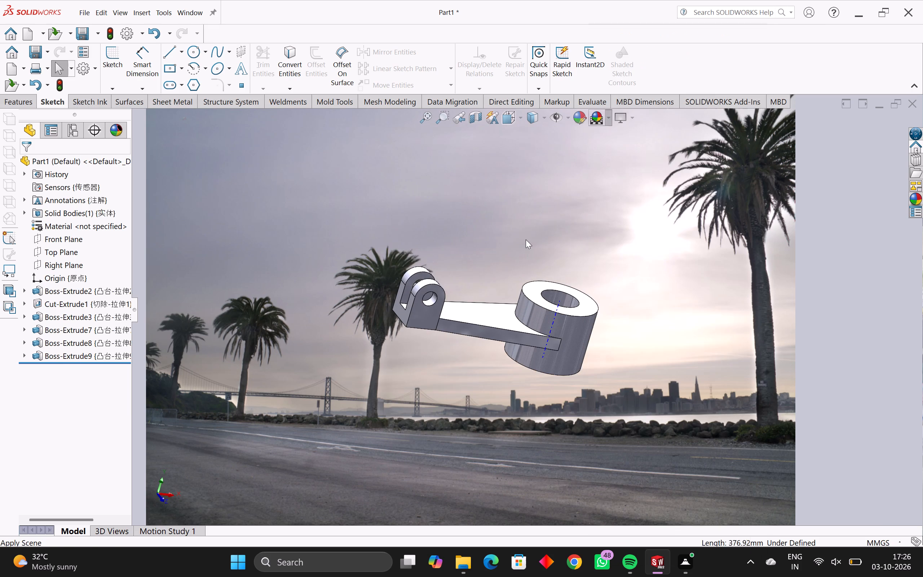
{"action": "left_click", "coordinate": [631, 115]}
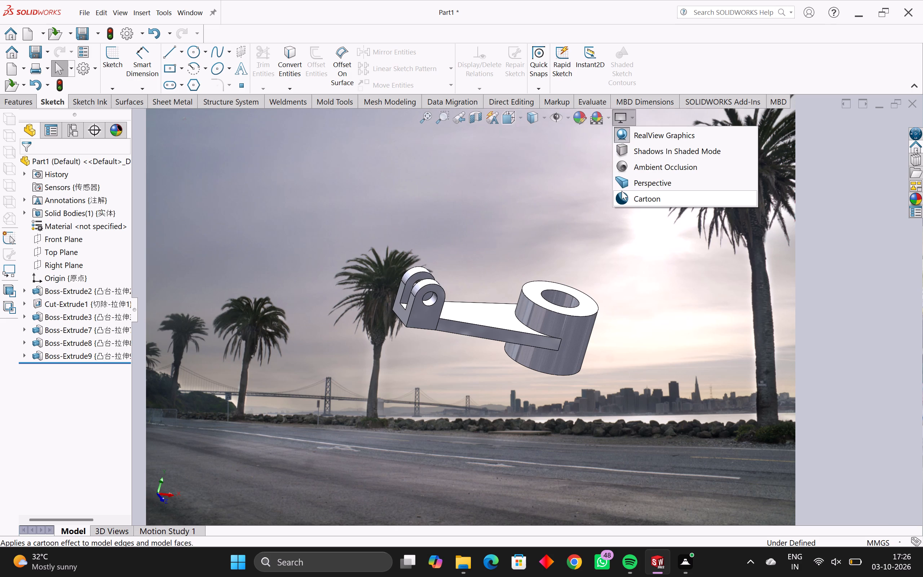
{"action": "left_click", "coordinate": [627, 190]}
{"action": "left_click", "coordinate": [633, 118]}
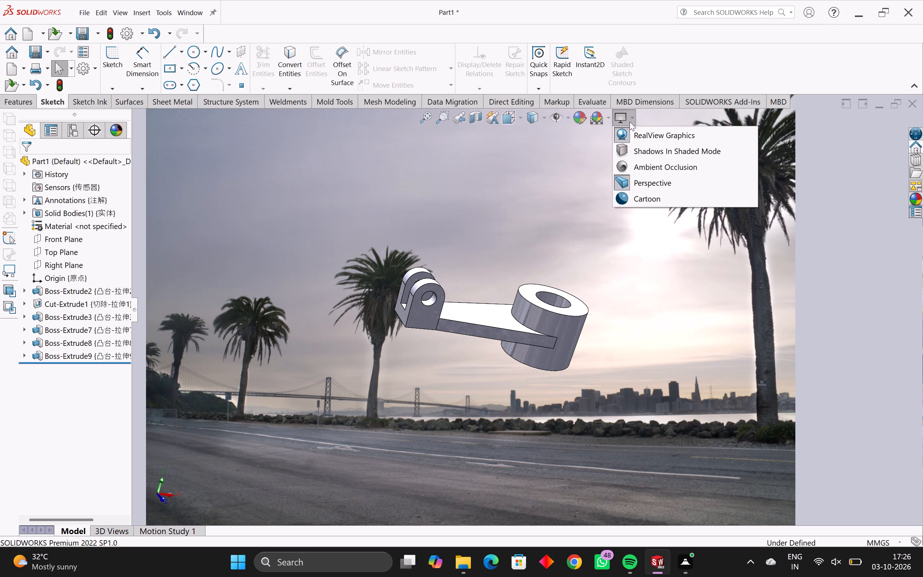
{"action": "left_click", "coordinate": [635, 138]}
Examine the lever arm from its front, underside, opposite side and cylinder end against the palm tree backdrop.
{"action": "middle_click_drag", "start_coordinate": [638, 306], "coordinate": [568, 319]}
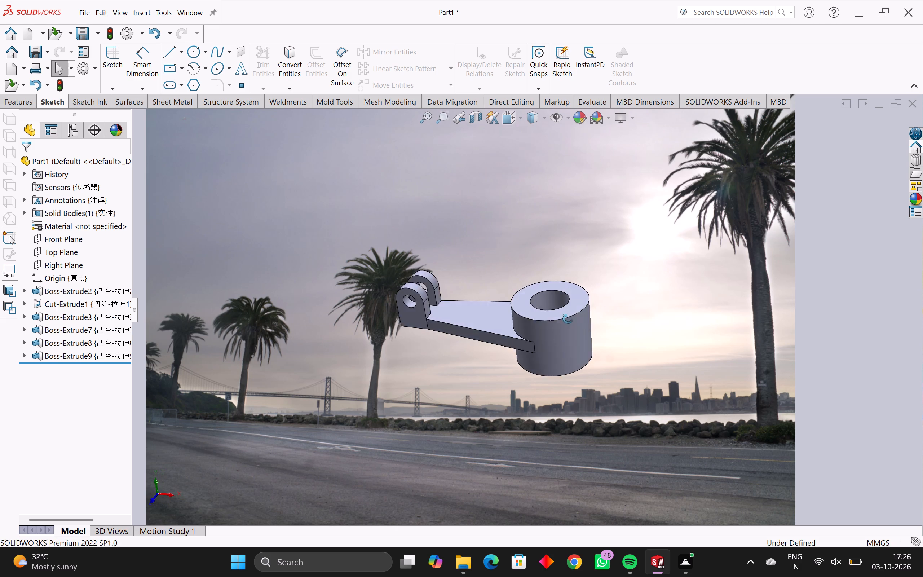
{"action": "middle_click_drag", "start_coordinate": [568, 319], "coordinate": [365, 365]}
{"action": "middle_click_drag", "start_coordinate": [427, 345], "coordinate": [432, 341]}
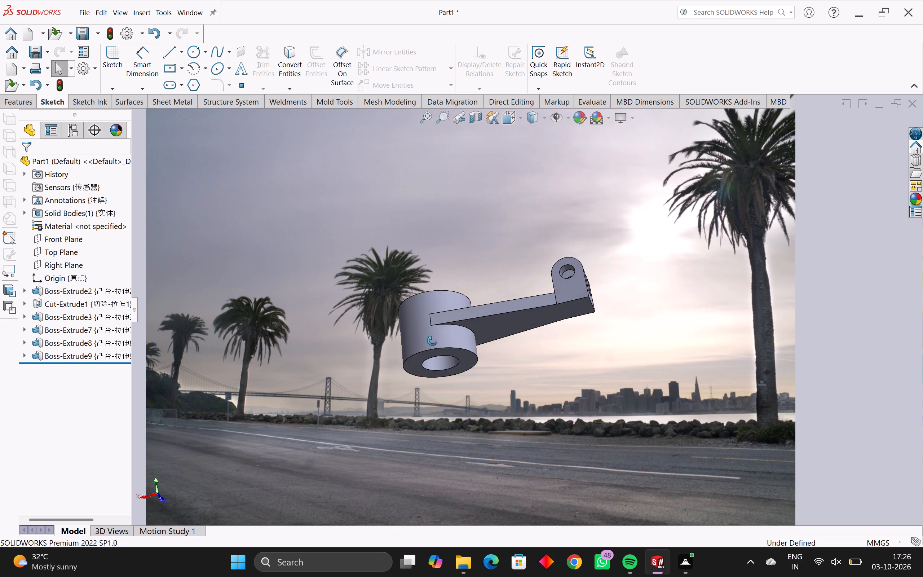
{"action": "middle_click_drag", "start_coordinate": [432, 341], "coordinate": [458, 408]}
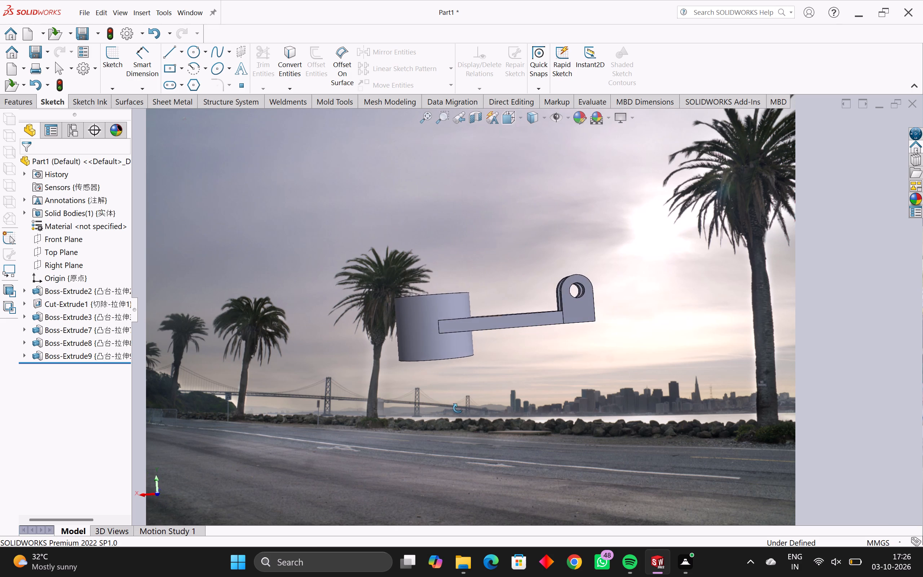
{"action": "middle_click_drag", "start_coordinate": [458, 408], "coordinate": [447, 416]}
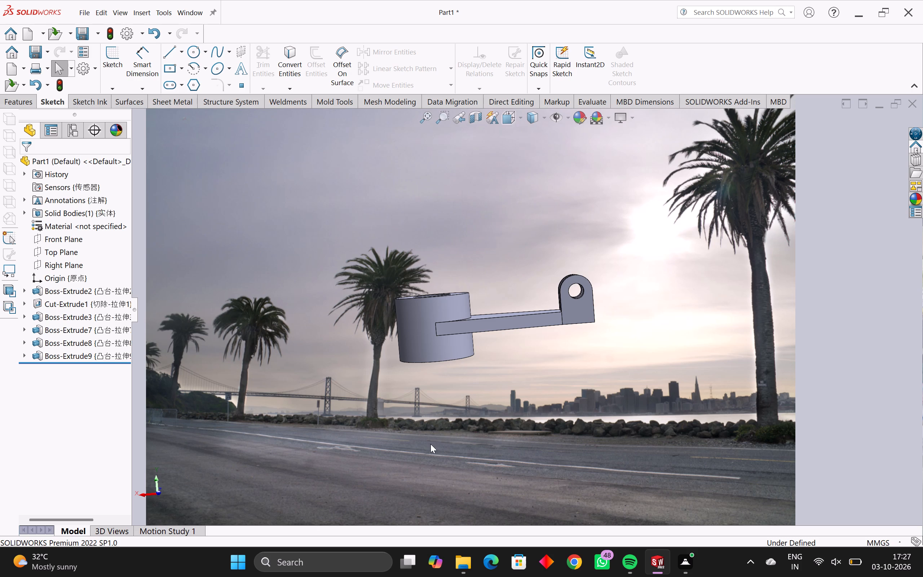
{"action": "middle_click_drag", "start_coordinate": [430, 444], "coordinate": [593, 419]}
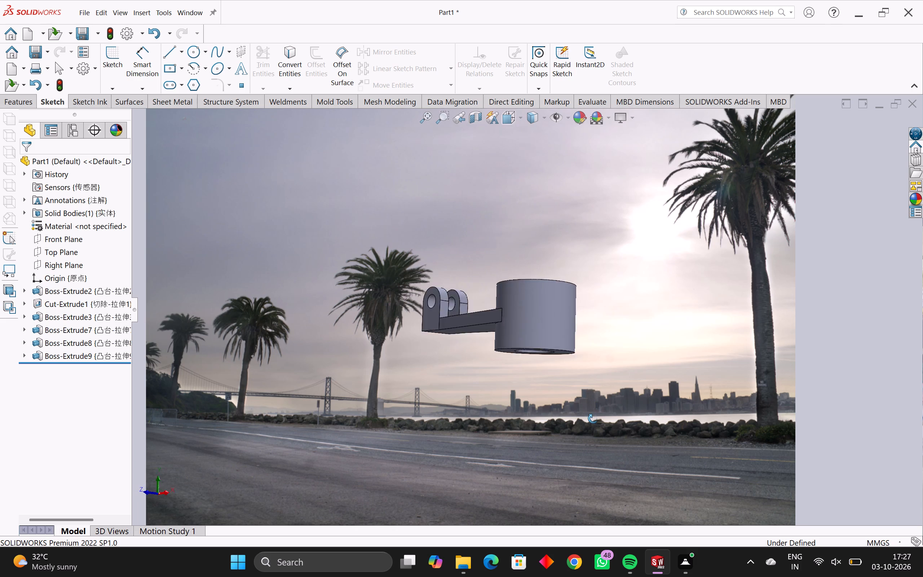
{"action": "middle_click_drag", "start_coordinate": [593, 419], "coordinate": [564, 490]}
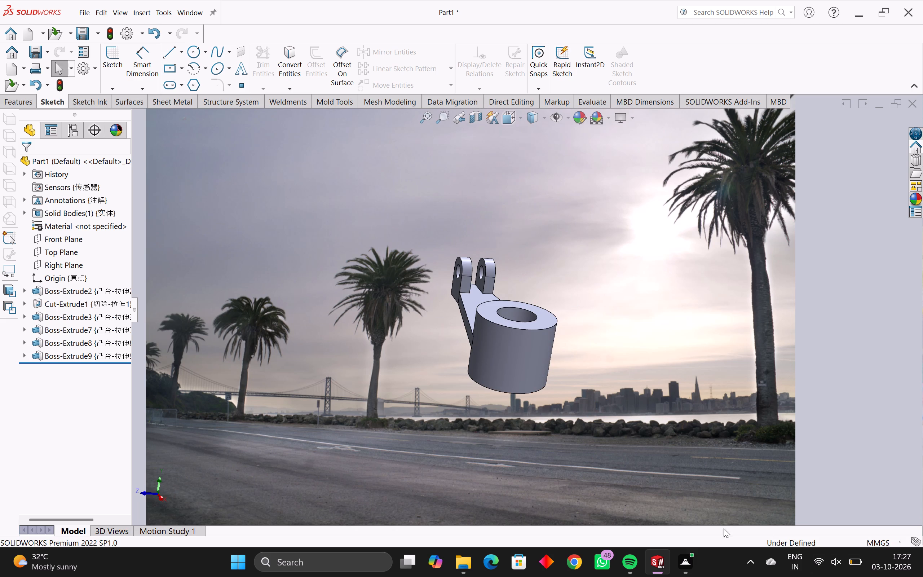
Start the Smart Dimension command on the lever arm part.
{"action": "left_click", "coordinate": [151, 53]}
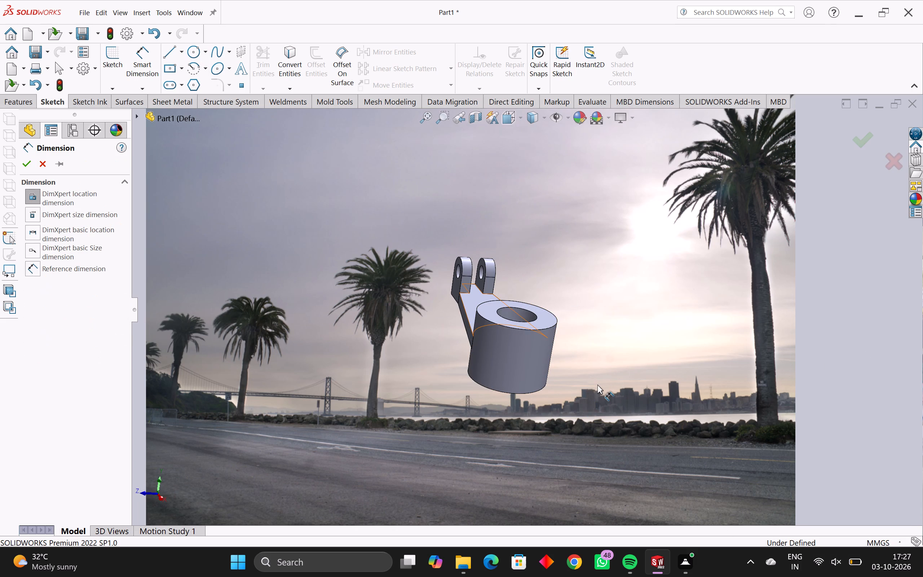
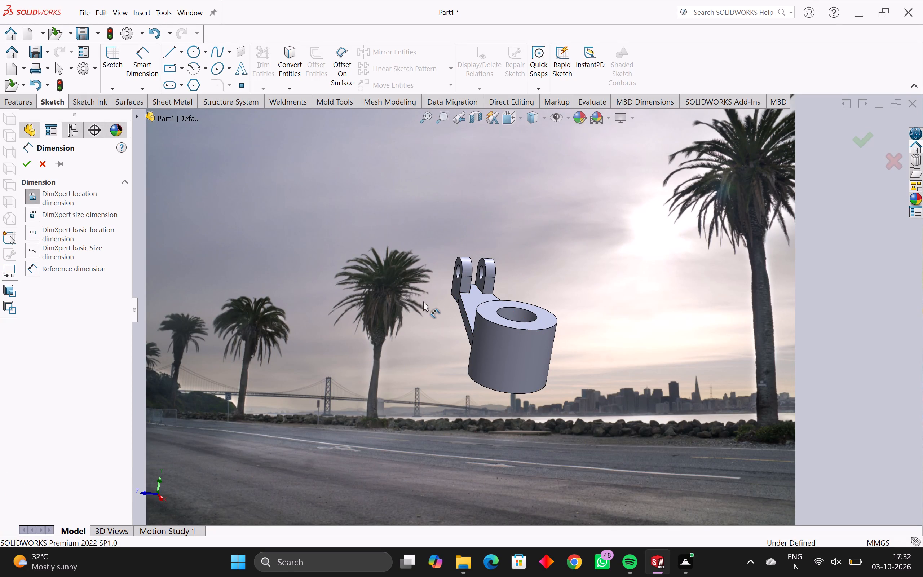
Examine the whole lever arm from its sides, cylinder top, underside and pronged end.
{"action": "middle_click_drag", "start_coordinate": [465, 363], "coordinate": [584, 360]}
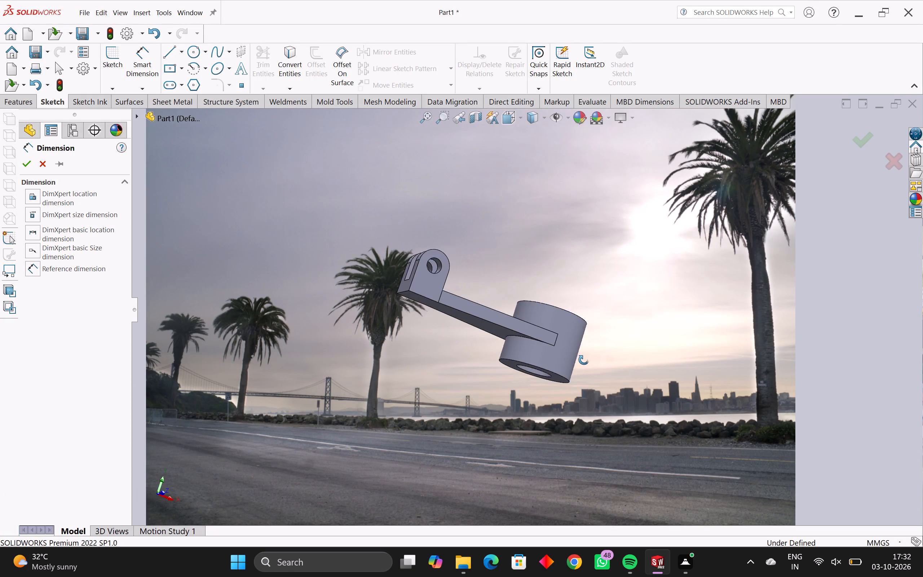
{"action": "middle_click_drag", "start_coordinate": [584, 360], "coordinate": [550, 367]}
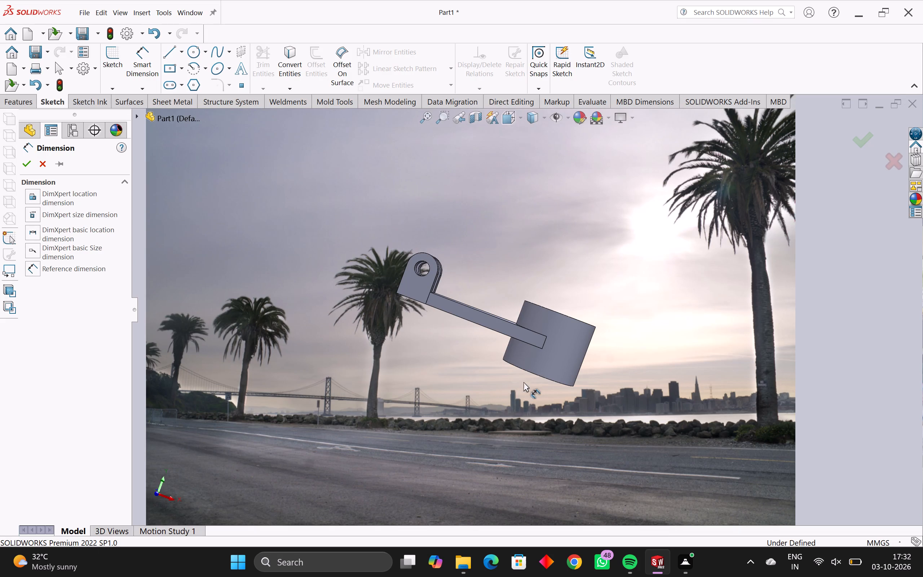
{"action": "middle_click_drag", "start_coordinate": [539, 372], "coordinate": [416, 399]}
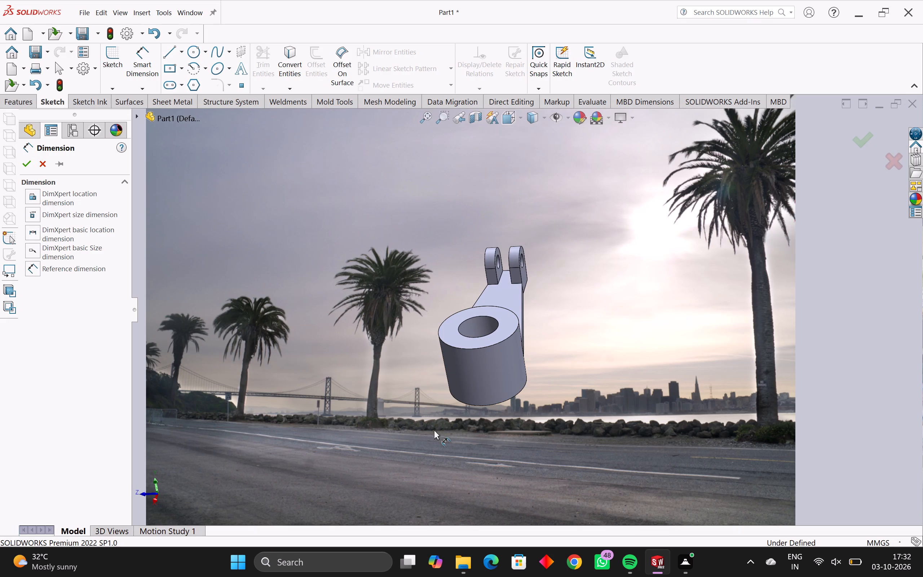
{"action": "scroll", "coordinate": [518, 393], "scroll_direction": "down", "scroll_amount": 2}
{"action": "scroll", "coordinate": [533, 334], "scroll_direction": "up", "scroll_amount": 2}
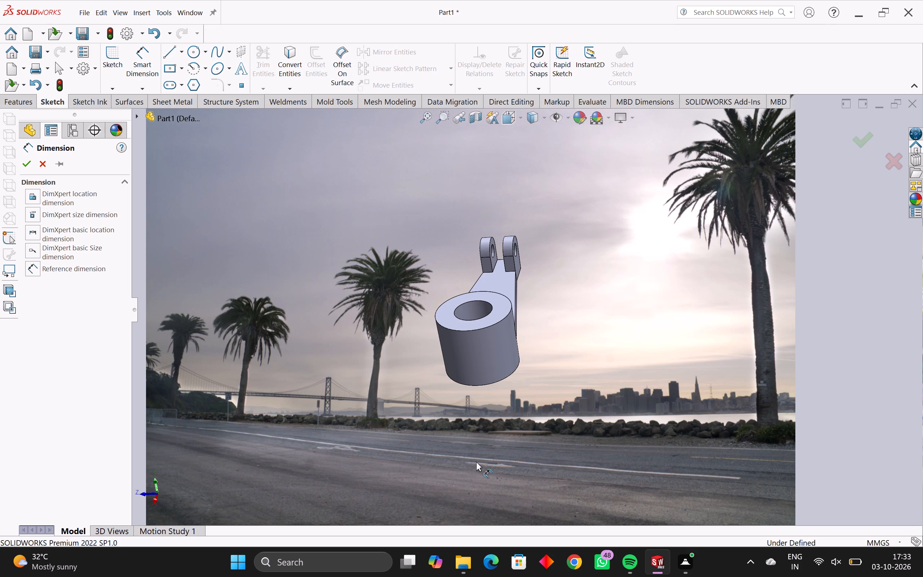
{"action": "middle_click_drag", "start_coordinate": [533, 336], "coordinate": [460, 351]}
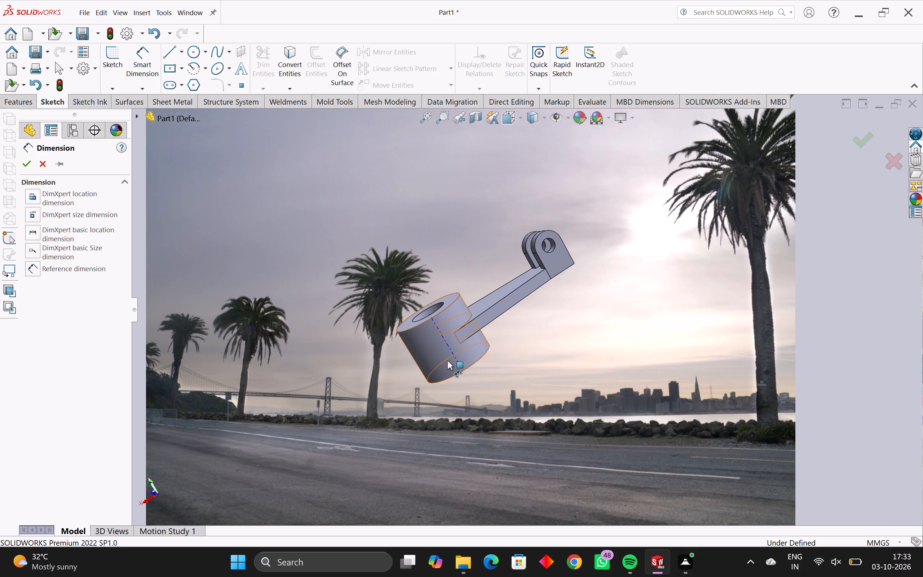
{"action": "middle_click_drag", "start_coordinate": [506, 387], "coordinate": [467, 387]}
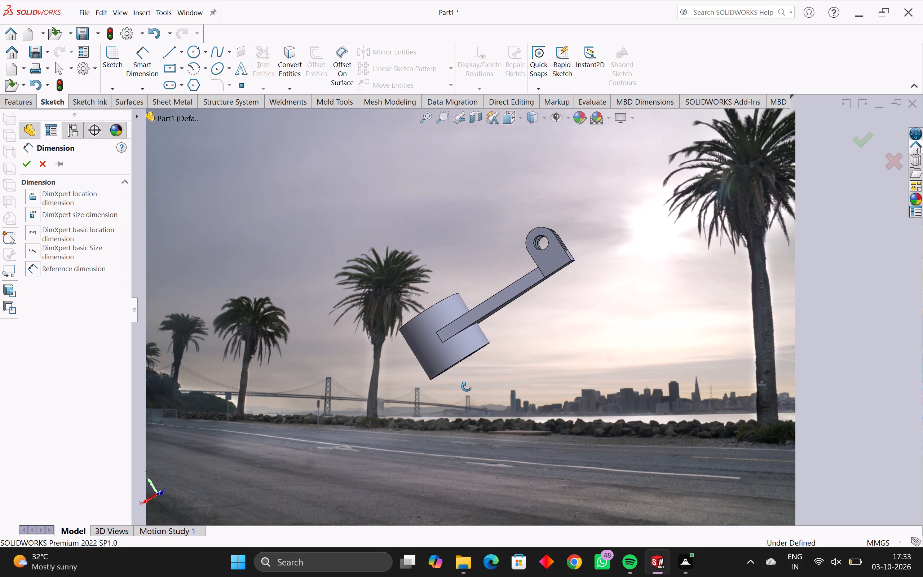
{"action": "middle_click_drag", "start_coordinate": [467, 387], "coordinate": [459, 388]}
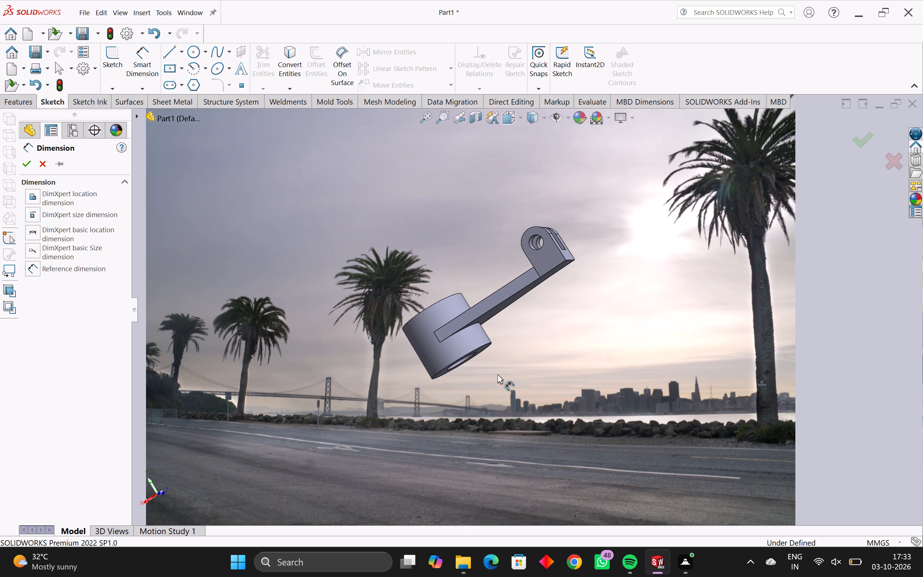
{"action": "middle_click_drag", "start_coordinate": [498, 374], "coordinate": [374, 345]}
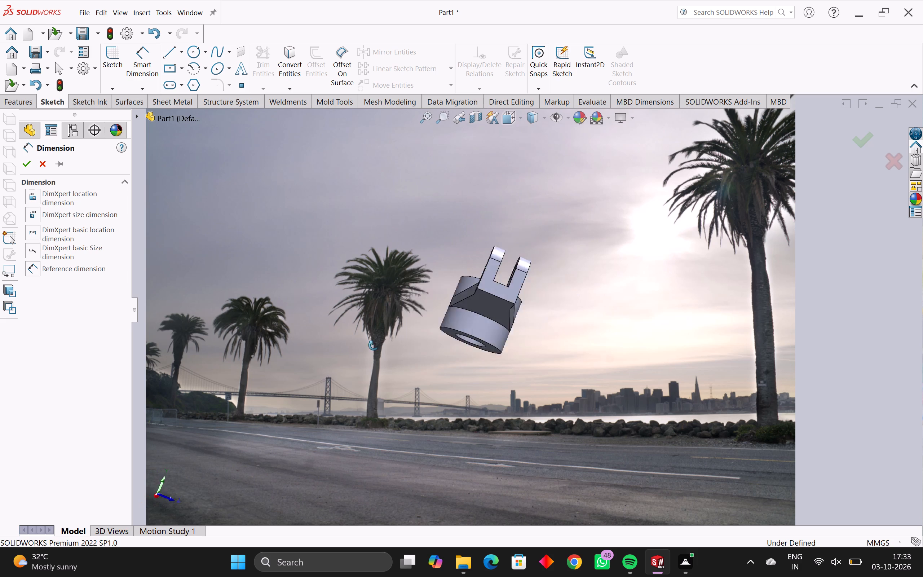
{"action": "middle_click_drag", "start_coordinate": [374, 345], "coordinate": [441, 388]}
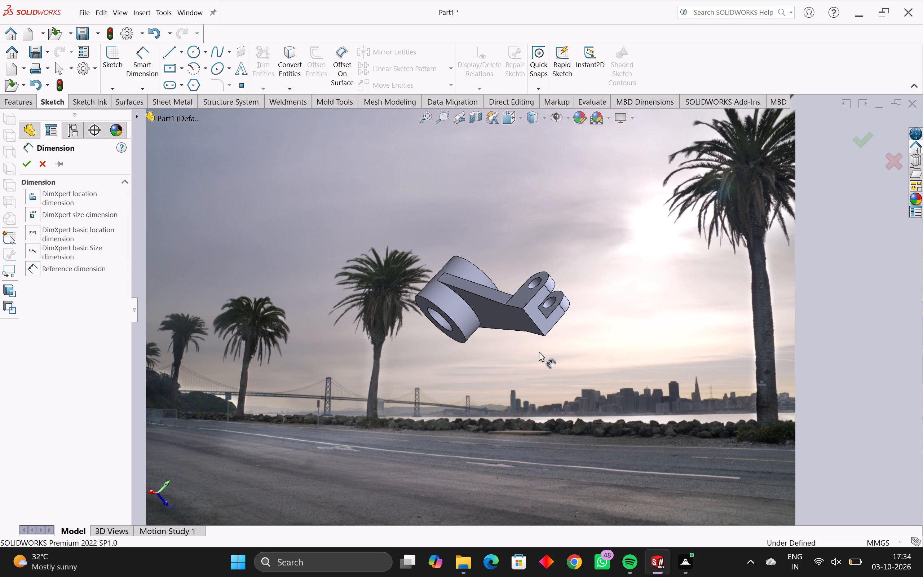
{"action": "middle_click_drag", "start_coordinate": [560, 343], "coordinate": [552, 341]}
Examine the lever arm more closely, checking the holed prongs, tapered arm and hollow cylinder from above and below.
{"action": "scroll", "coordinate": [559, 318], "scroll_direction": "up", "scroll_amount": 2}
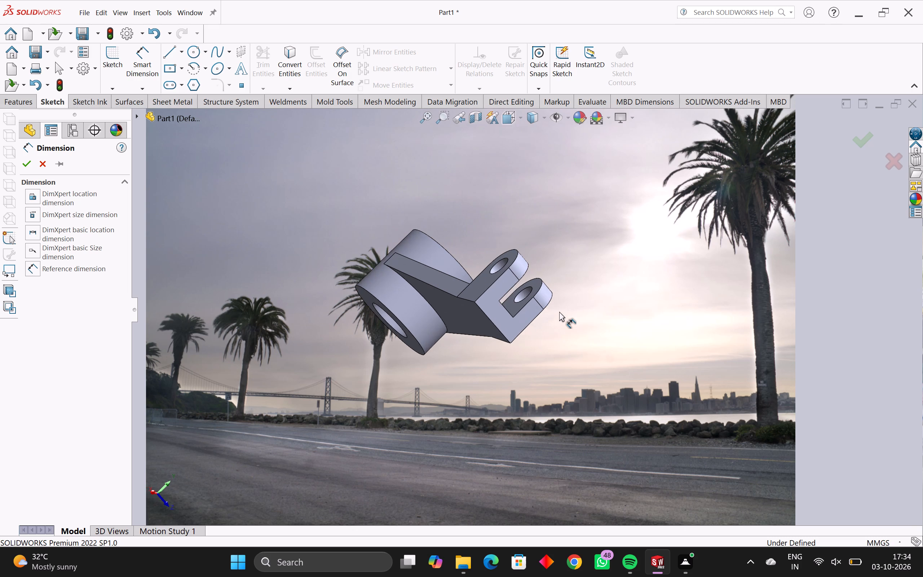
{"action": "middle_click_drag", "start_coordinate": [540, 301], "coordinate": [461, 325]}
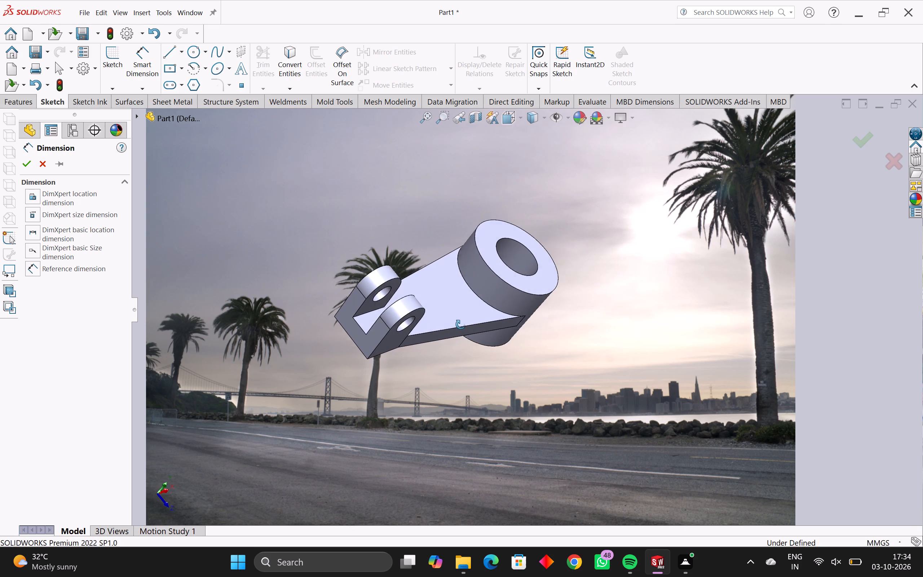
{"action": "middle_click_drag", "start_coordinate": [461, 325], "coordinate": [458, 325]}
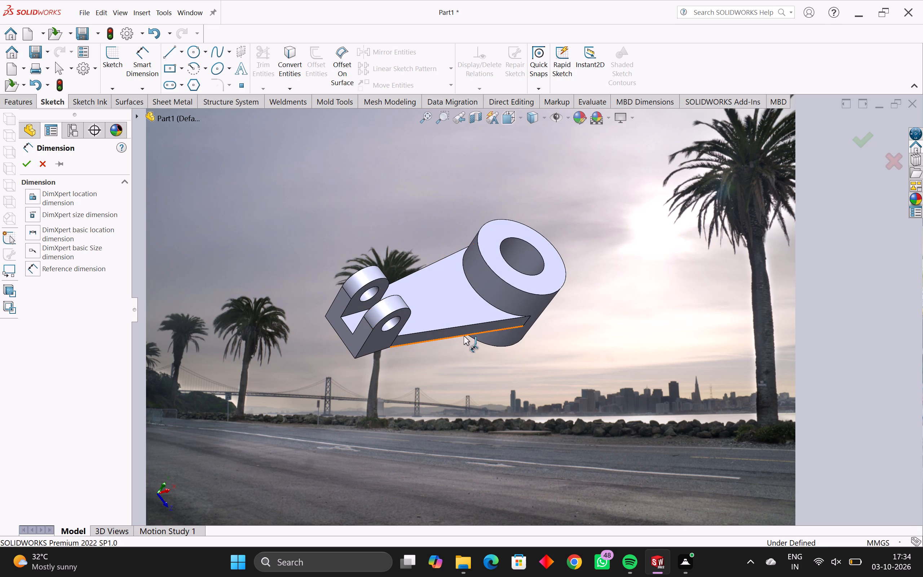
{"action": "middle_click_drag", "start_coordinate": [407, 346], "coordinate": [555, 339]}
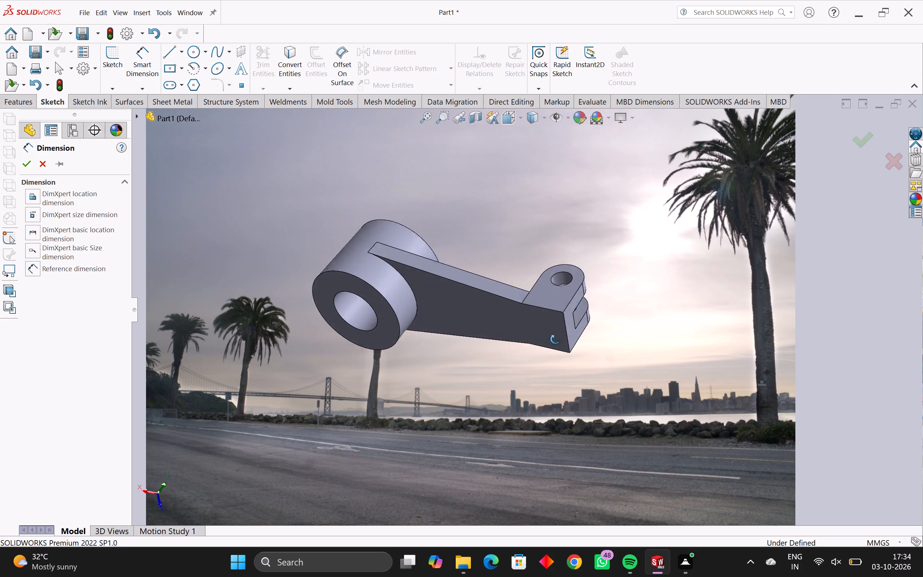
{"action": "middle_click_drag", "start_coordinate": [555, 339], "coordinate": [585, 336]}
{"action": "middle_click_drag", "start_coordinate": [574, 342], "coordinate": [415, 363]}
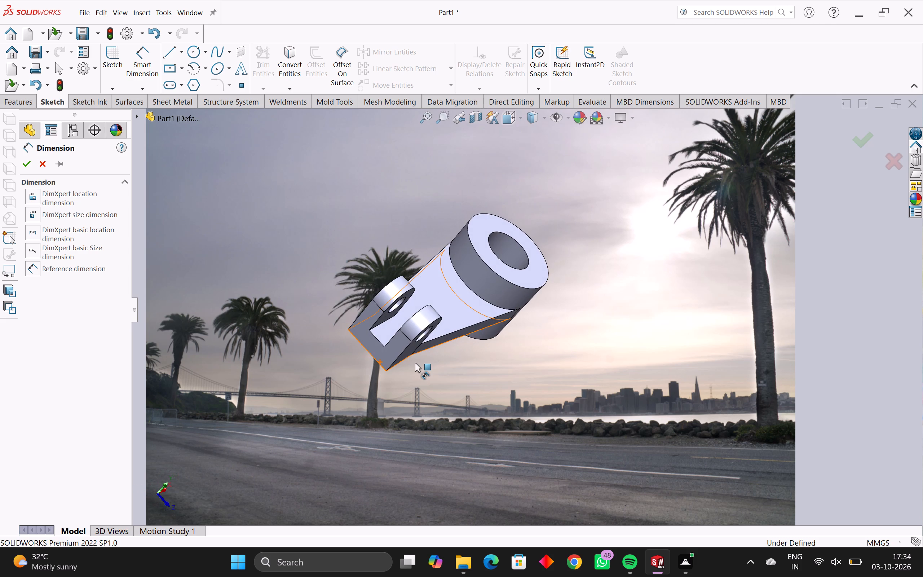
{"action": "middle_click_drag", "start_coordinate": [407, 383], "coordinate": [474, 363]}
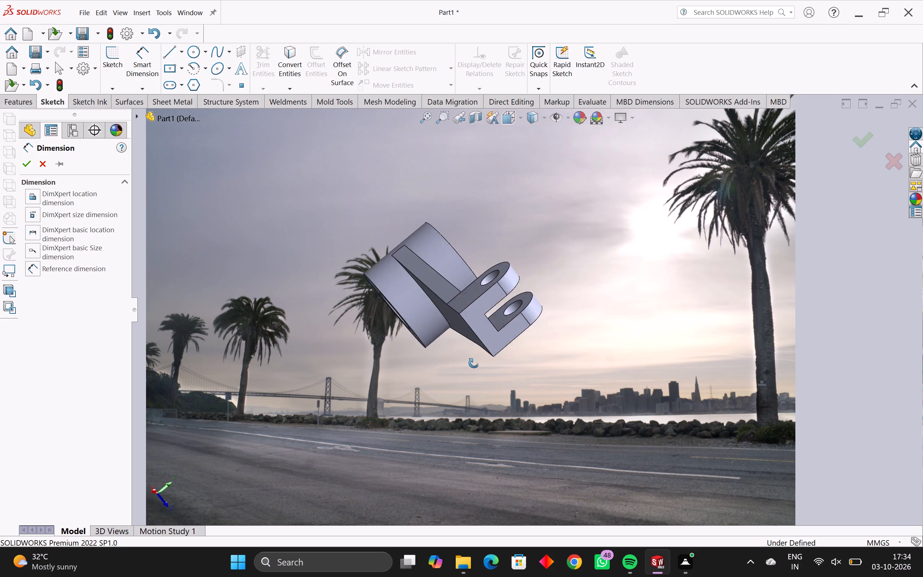
{"action": "middle_click_drag", "start_coordinate": [474, 363], "coordinate": [505, 347]}
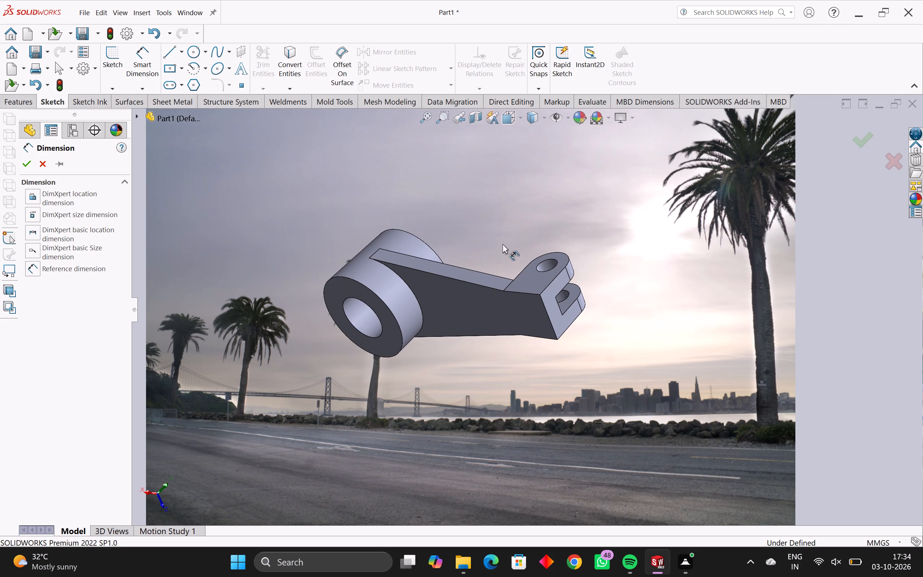
{"action": "middle_click_drag", "start_coordinate": [500, 233], "coordinate": [337, 272]}
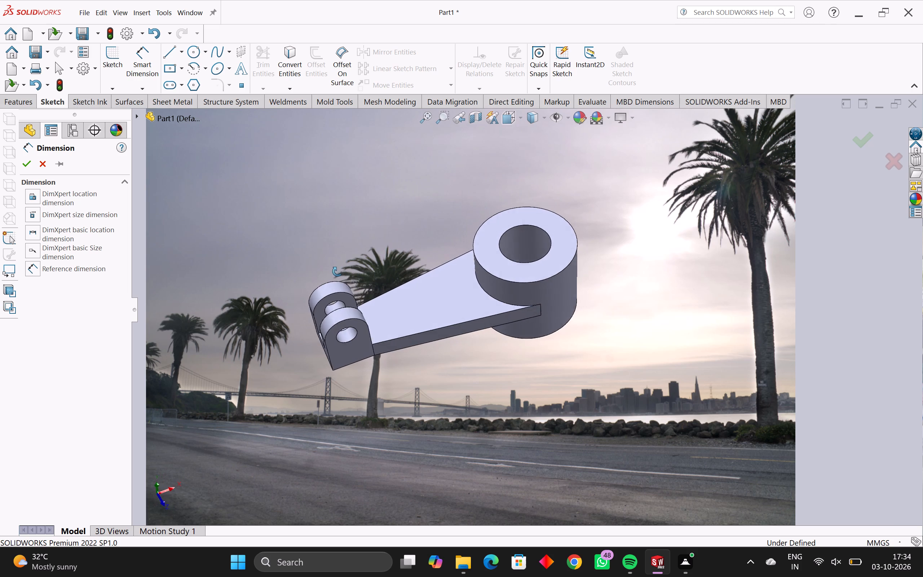
{"action": "middle_click_drag", "start_coordinate": [337, 272], "coordinate": [327, 272]}
{"action": "middle_click_drag", "start_coordinate": [327, 272], "coordinate": [410, 273]}
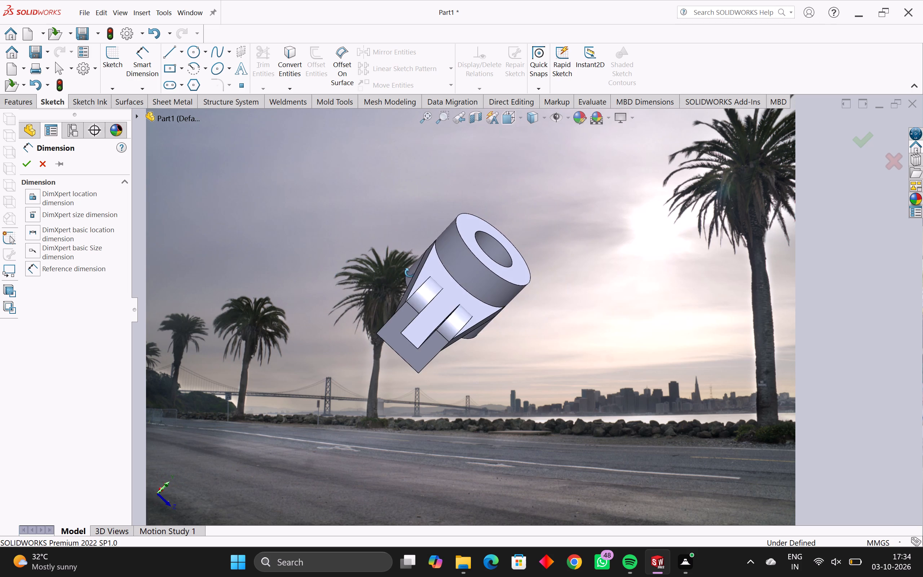
{"action": "middle_click_drag", "start_coordinate": [410, 273], "coordinate": [389, 314]}
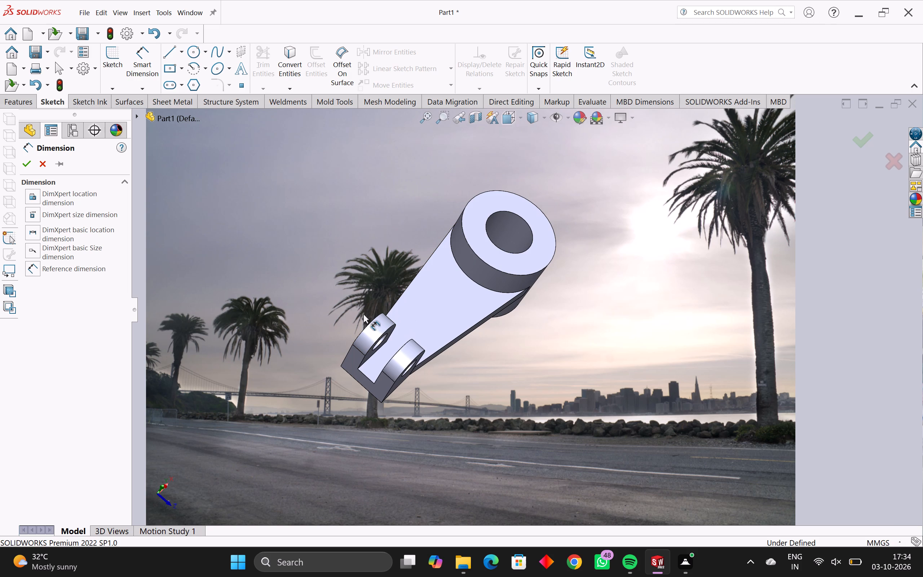
{"action": "scroll", "coordinate": [456, 295], "scroll_direction": "up", "scroll_amount": 3}
{"action": "scroll", "coordinate": [455, 294], "scroll_direction": "down", "scroll_amount": 4}
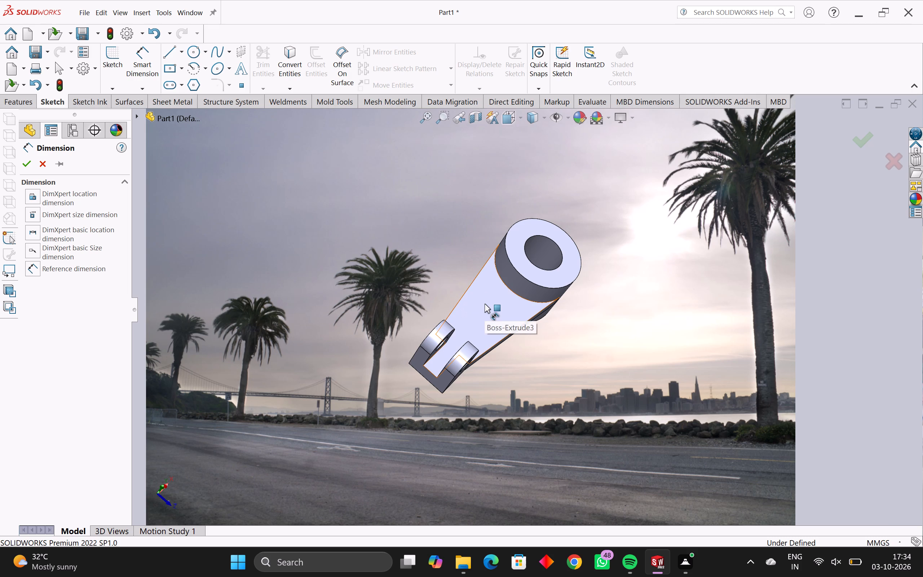
{"action": "middle_click_drag", "start_coordinate": [552, 359], "coordinate": [555, 376]}
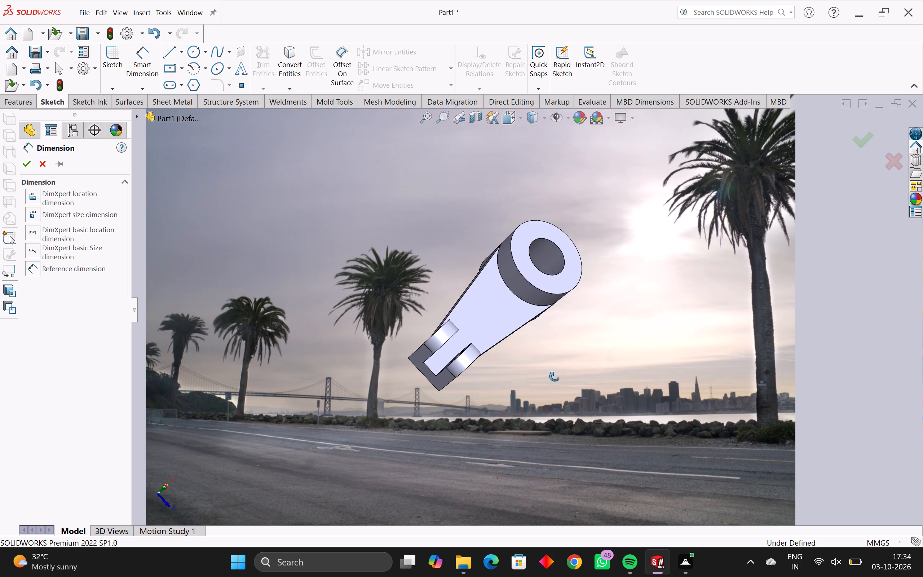
{"action": "middle_click_drag", "start_coordinate": [555, 376], "coordinate": [554, 376]}
Save the part in the Documents folder as a SOLIDWORKS part named 11838 OCT 3(2).
{"action": "key", "text": "ctrl+s"}
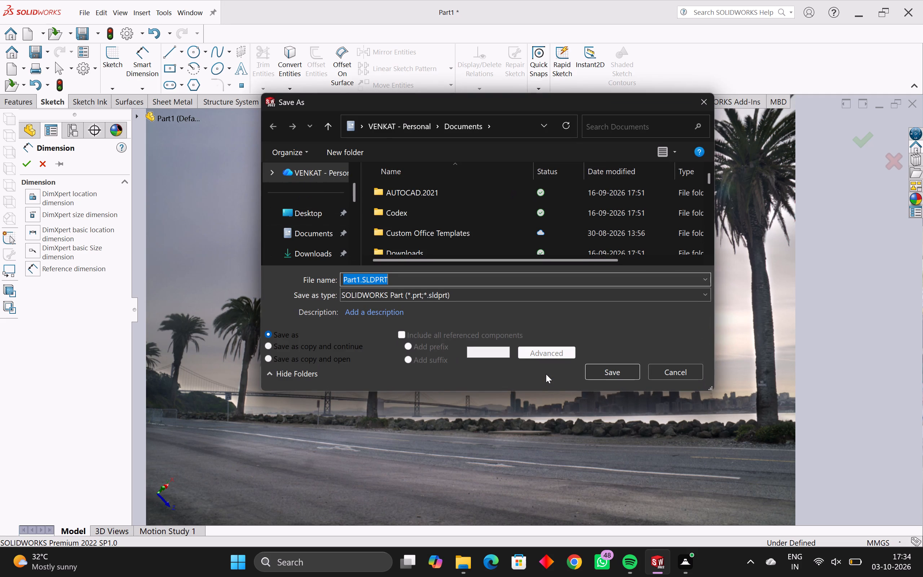
{"action": "type", "text": "11838"}
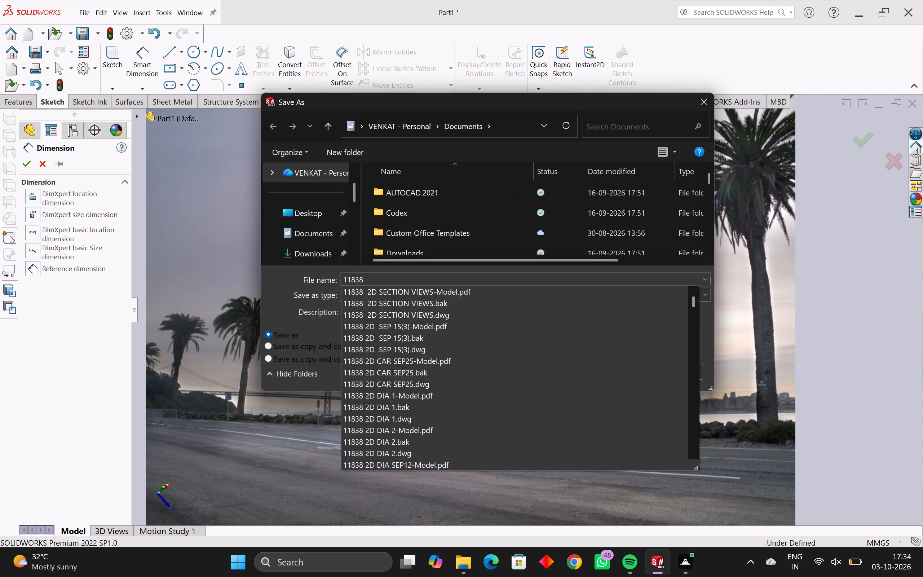
{"action": "key", "text": "space"}
{"action": "type", "text": "oct"}
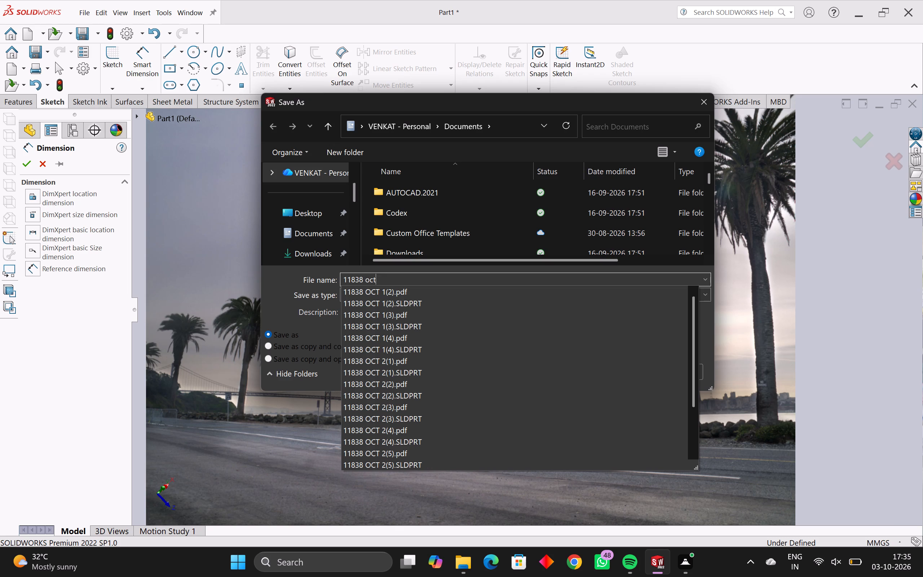
{"action": "key", "text": "BackSpace"}
{"action": "key", "text": "BackSpace"}
{"action": "key", "text": "BackSpace"}
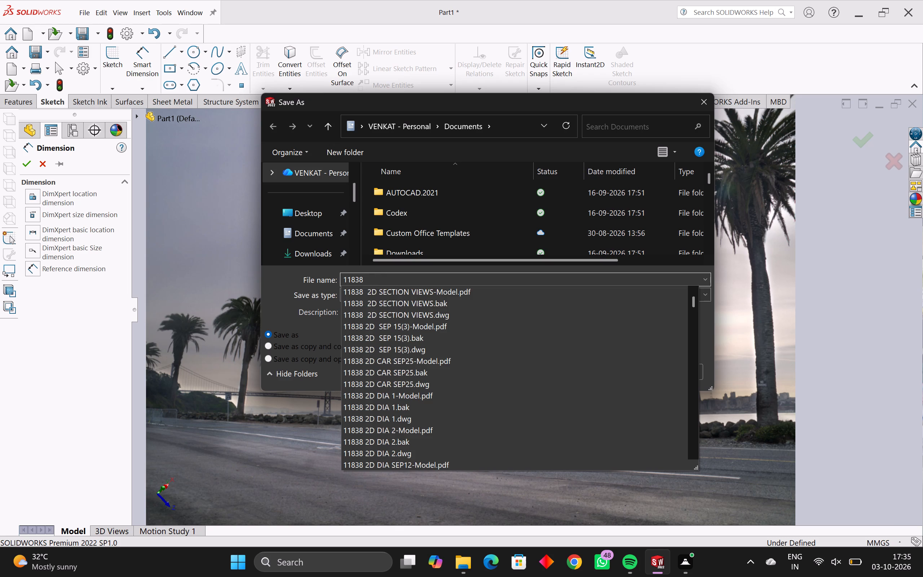
{"action": "type", "text": "OCT"}
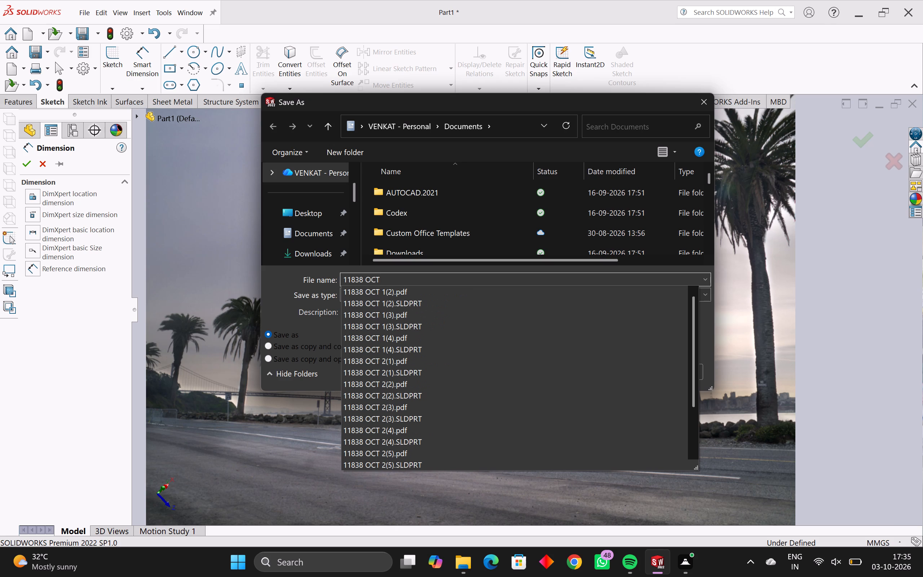
{"action": "key", "text": "space"}
{"action": "key", "text": "3"}
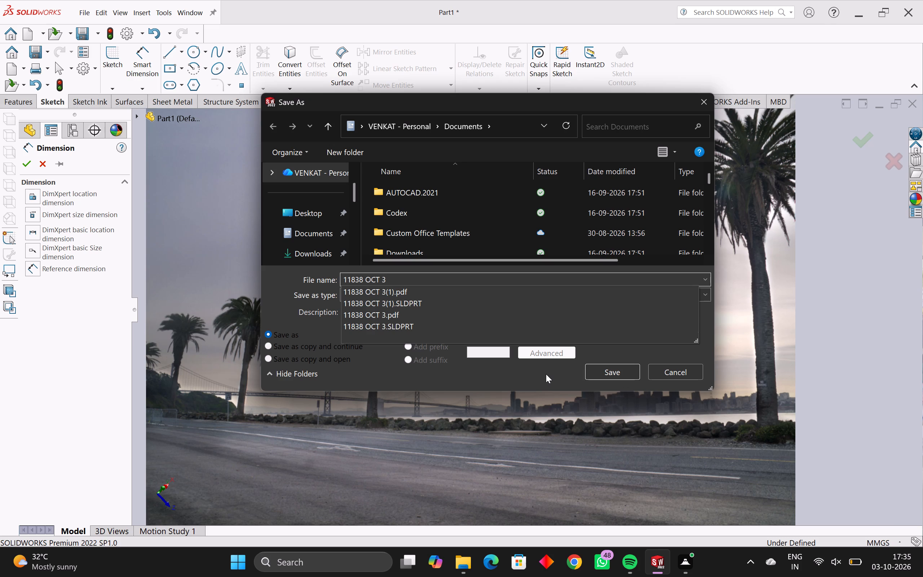
{"action": "key", "text": "shift+parenleft"}
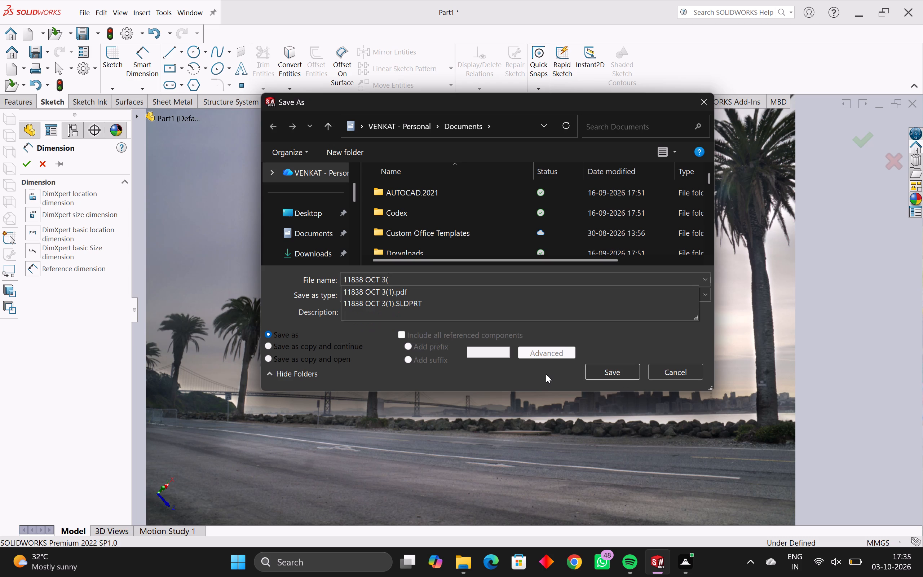
{"action": "key", "text": "2"}
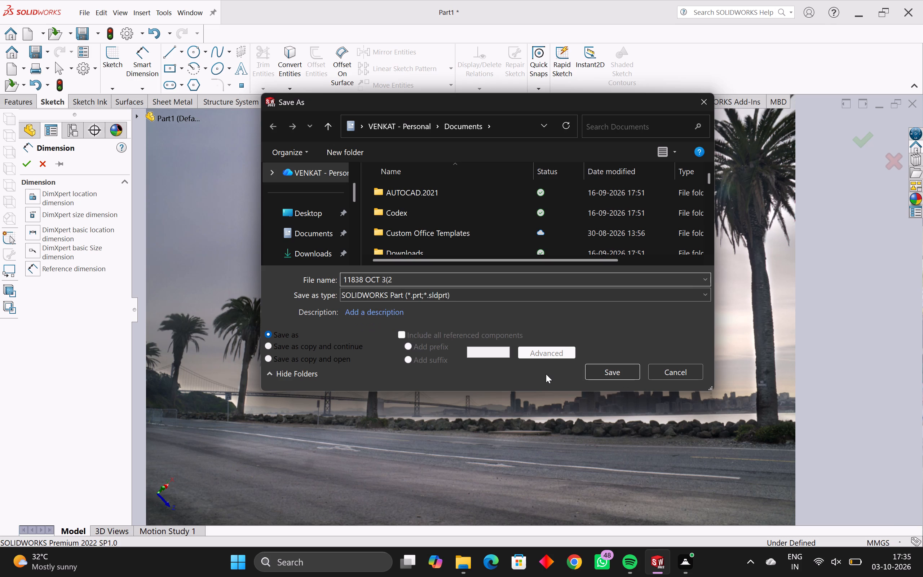
{"action": "key", "text": "shift+parenright"}
{"action": "key", "text": "Return"}
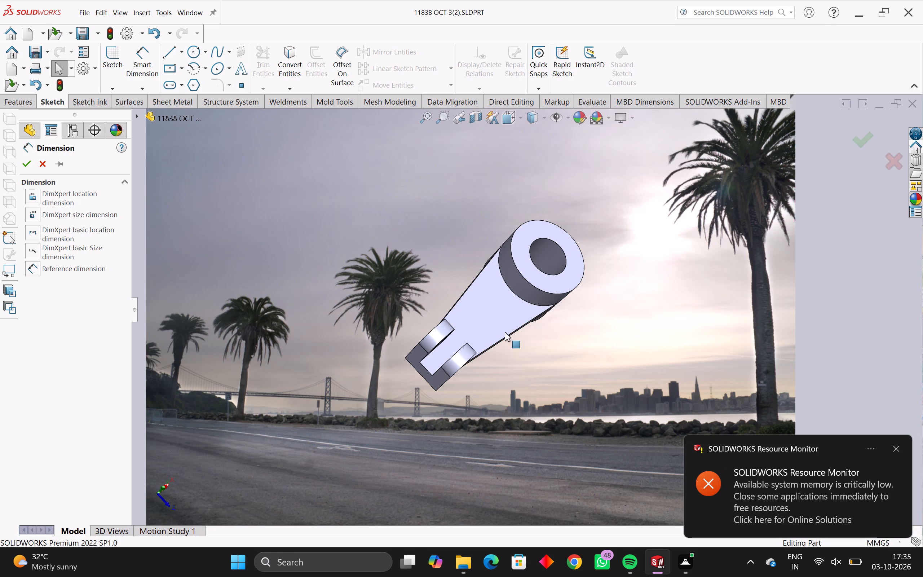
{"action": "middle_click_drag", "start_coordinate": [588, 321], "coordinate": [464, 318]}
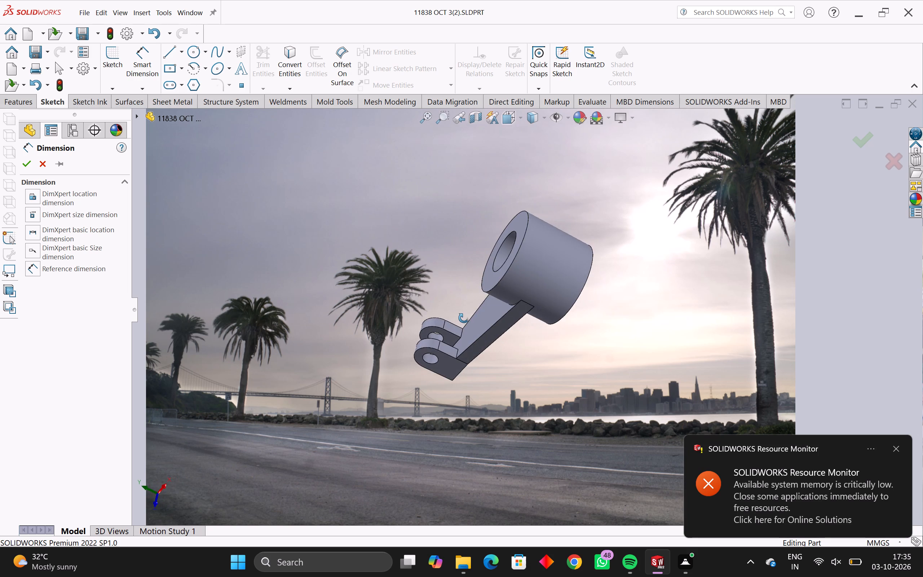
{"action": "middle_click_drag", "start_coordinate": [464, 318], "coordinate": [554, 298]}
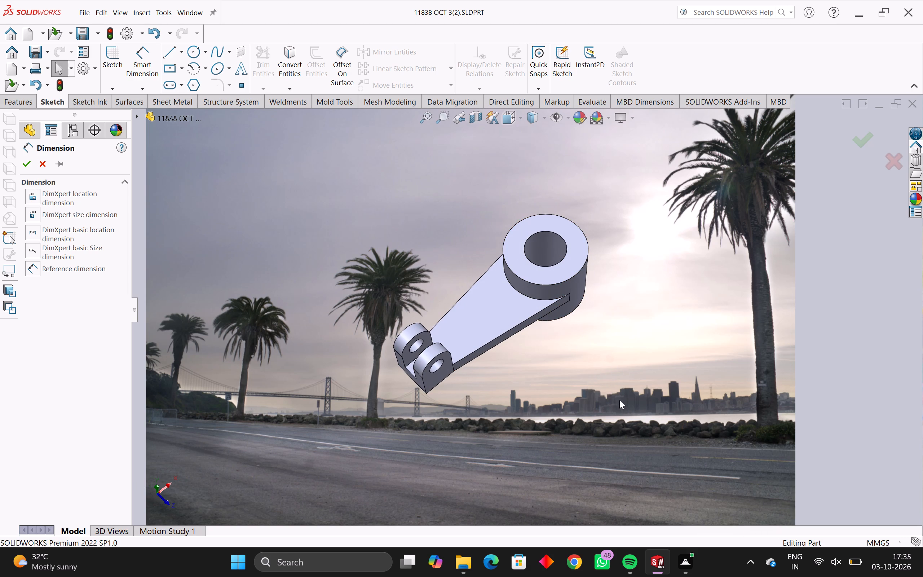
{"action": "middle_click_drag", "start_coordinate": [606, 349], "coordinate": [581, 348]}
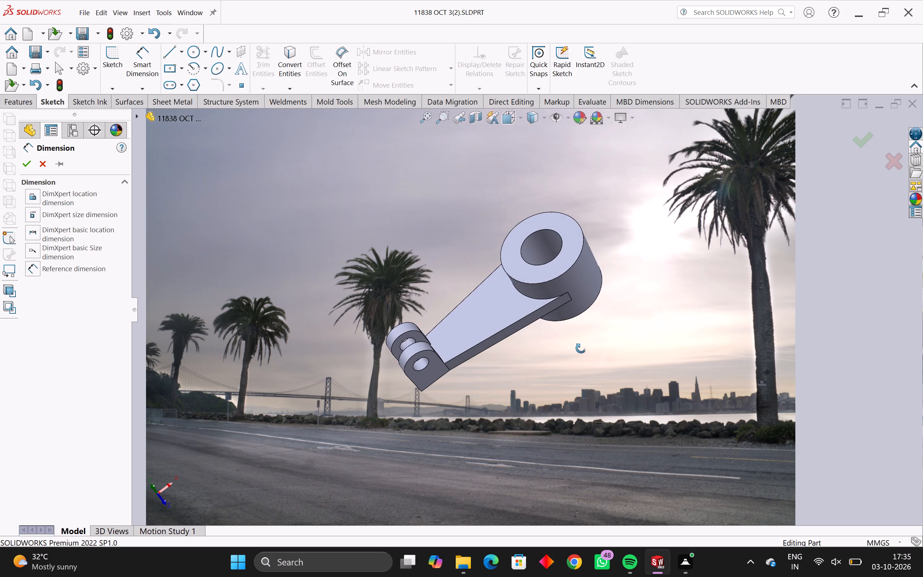
Examine the whole lever arm from above, below and its pronged end against the scene backdrop.
{"action": "middle_click_drag", "start_coordinate": [581, 348], "coordinate": [623, 339]}
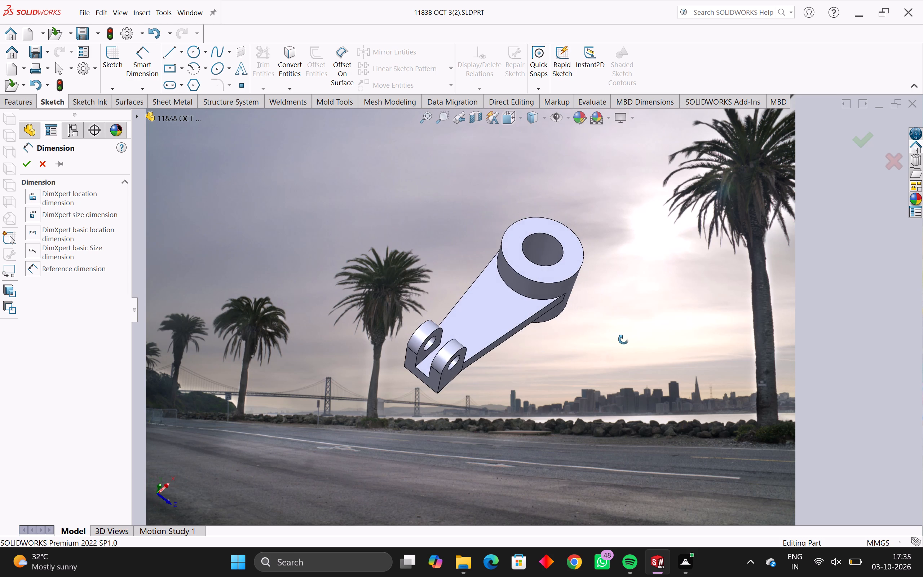
{"action": "middle_click_drag", "start_coordinate": [623, 339], "coordinate": [746, 361]}
{"action": "middle_click_drag", "start_coordinate": [640, 372], "coordinate": [666, 362]}
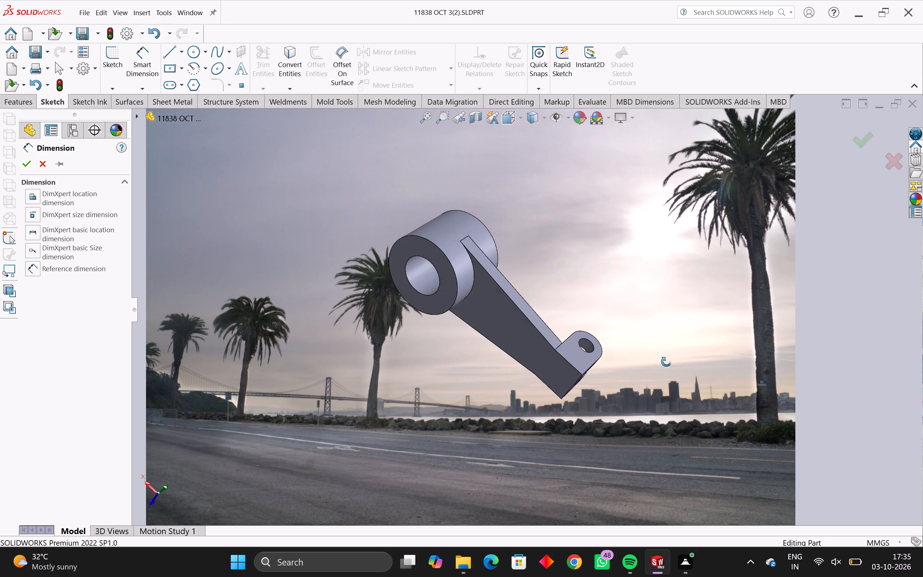
{"action": "middle_click_drag", "start_coordinate": [666, 362], "coordinate": [698, 364]}
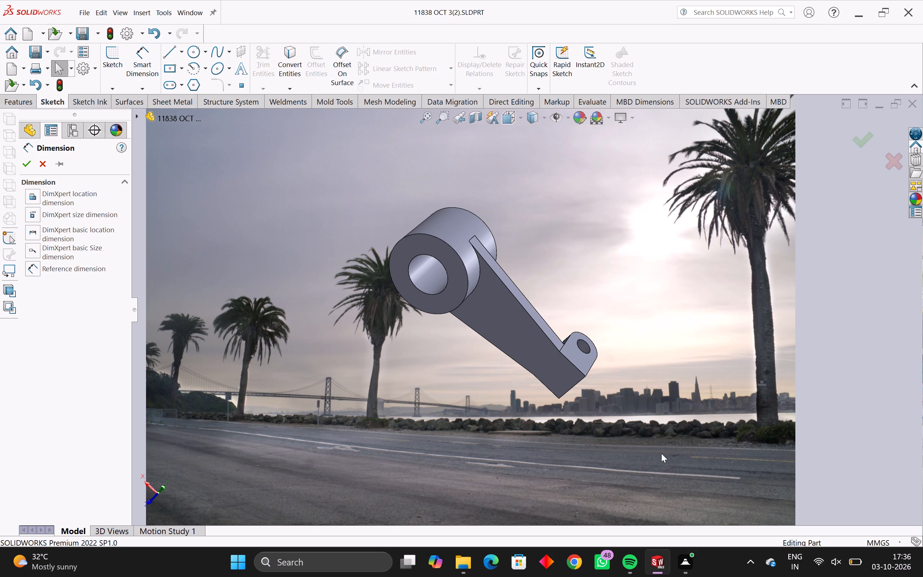
{"action": "scroll", "coordinate": [622, 342], "scroll_direction": "down", "scroll_amount": 2}
{"action": "middle_click_drag", "start_coordinate": [509, 329], "coordinate": [318, 316]}
{"action": "scroll", "coordinate": [506, 328], "scroll_direction": "down", "scroll_amount": 1}
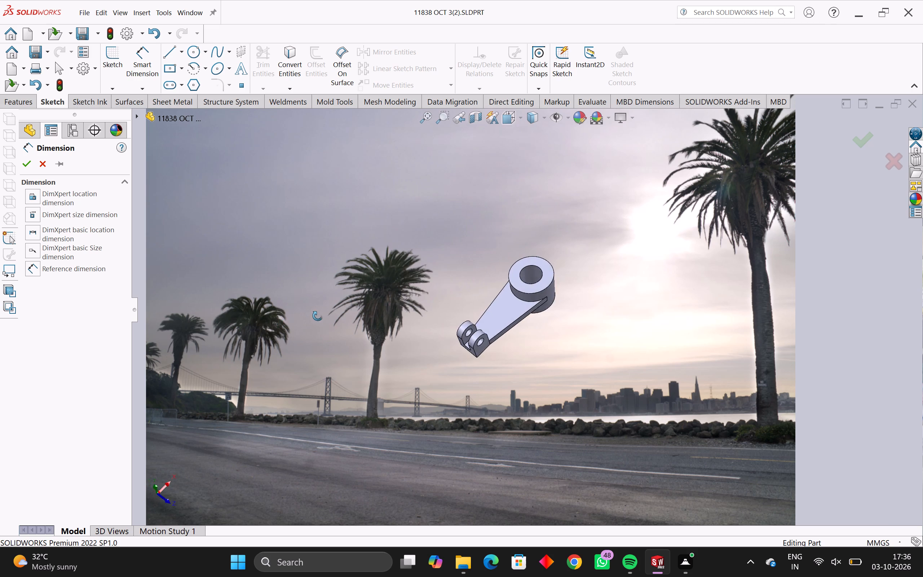
{"action": "middle_click_drag", "start_coordinate": [318, 316], "coordinate": [346, 300]}
{"action": "scroll", "coordinate": [346, 300], "scroll_direction": "up", "scroll_amount": 2}
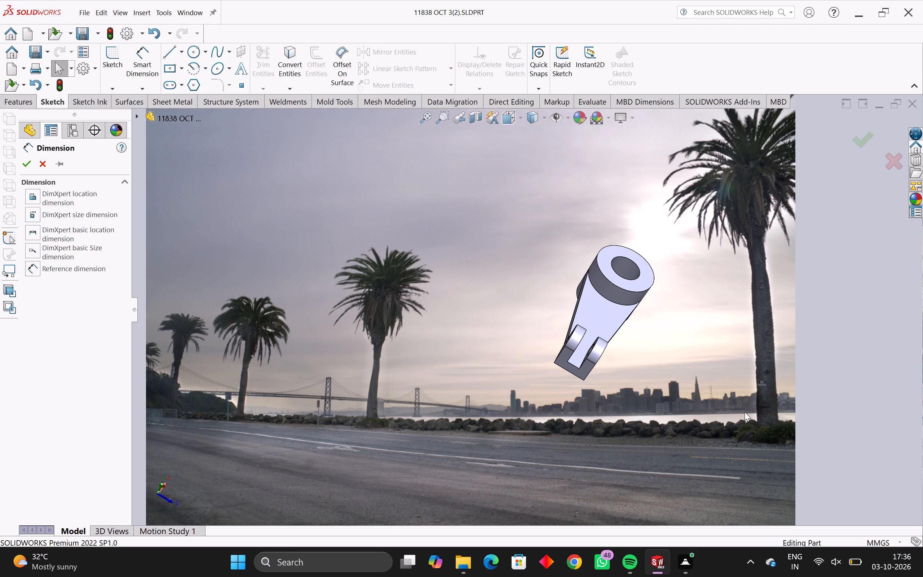
{"action": "scroll", "coordinate": [730, 474], "scroll_direction": "up", "scroll_amount": 1}
{"action": "middle_click_drag", "start_coordinate": [679, 317], "coordinate": [595, 345]}
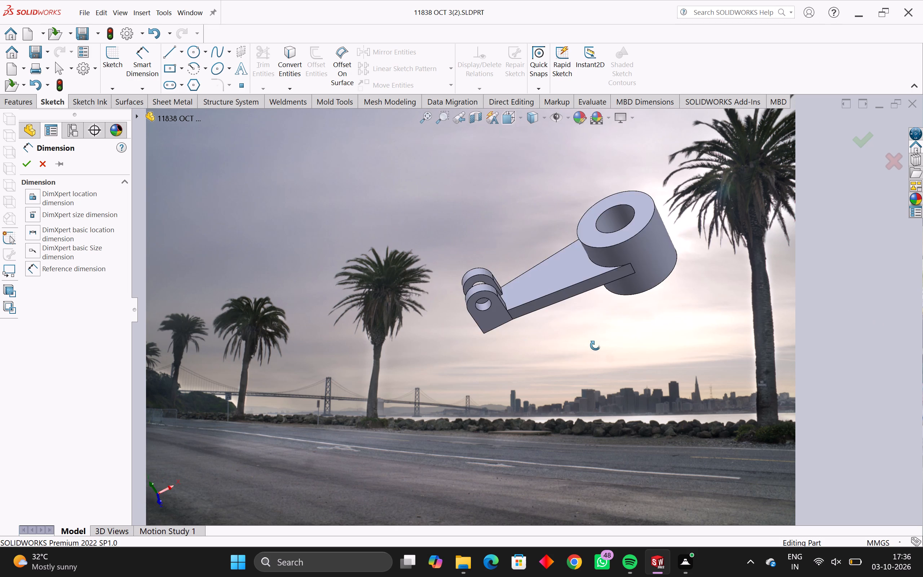
{"action": "middle_click_drag", "start_coordinate": [595, 345], "coordinate": [557, 361]}
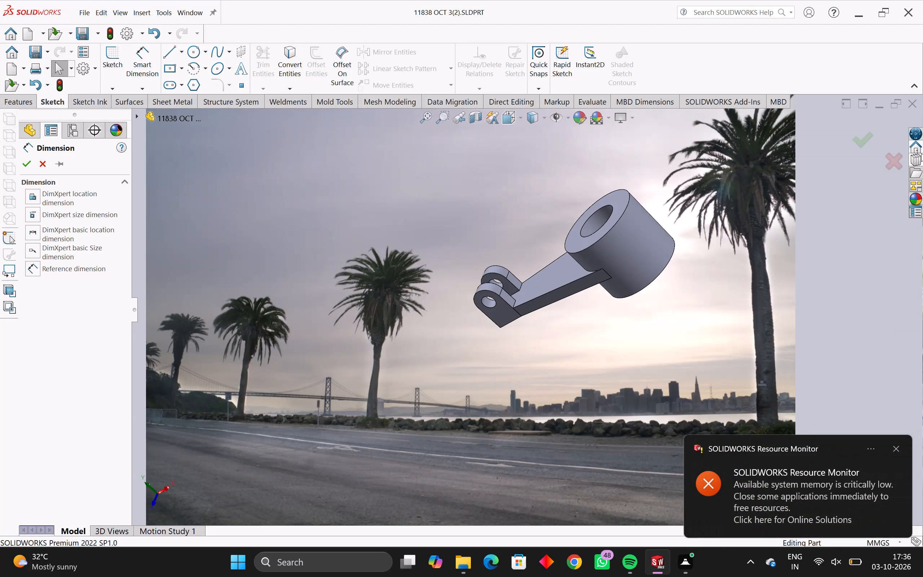
Examine the hollow cylinder's outer wall, bore and underside, and its joint with the tapered arm.
{"action": "middle_click_drag", "start_coordinate": [677, 235], "coordinate": [558, 269]}
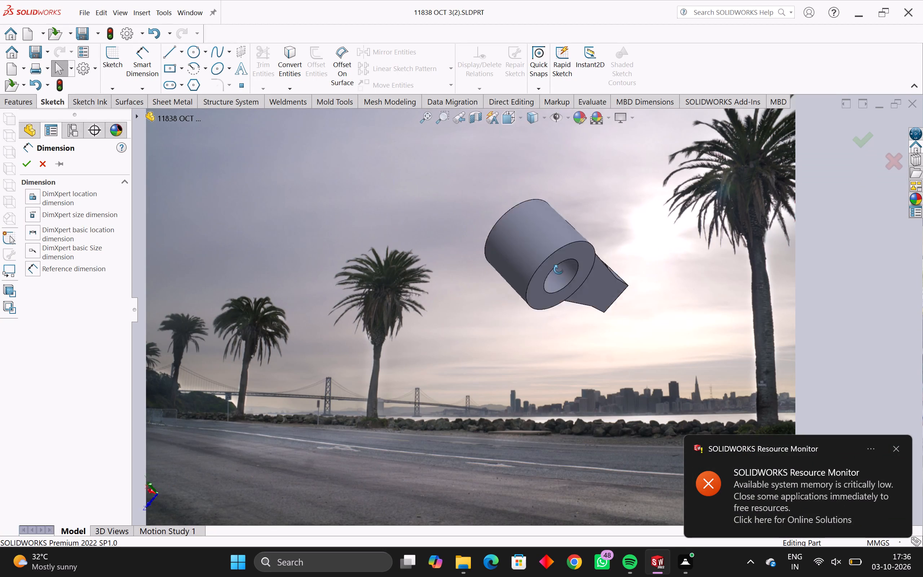
{"action": "middle_click_drag", "start_coordinate": [558, 269], "coordinate": [621, 251]}
{"action": "scroll", "coordinate": [621, 245], "scroll_direction": "up", "scroll_amount": 2}
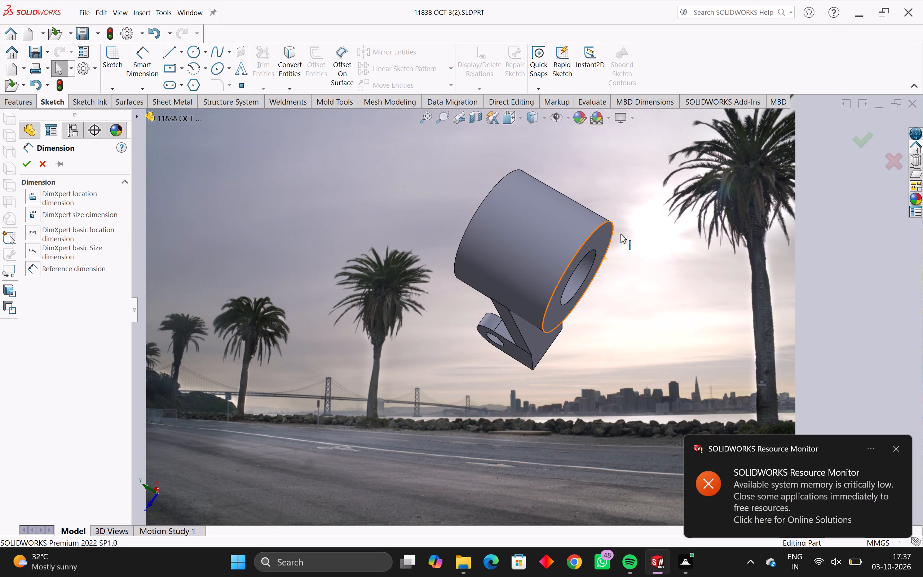
{"action": "scroll", "coordinate": [613, 216], "scroll_direction": "up", "scroll_amount": 2}
{"action": "middle_click_drag", "start_coordinate": [613, 215], "coordinate": [618, 309]}
{"action": "scroll", "coordinate": [537, 281], "scroll_direction": "up", "scroll_amount": 2}
{"action": "scroll", "coordinate": [537, 281], "scroll_direction": "down", "scroll_amount": 5}
{"action": "middle_click_drag", "start_coordinate": [597, 273], "coordinate": [517, 306]}
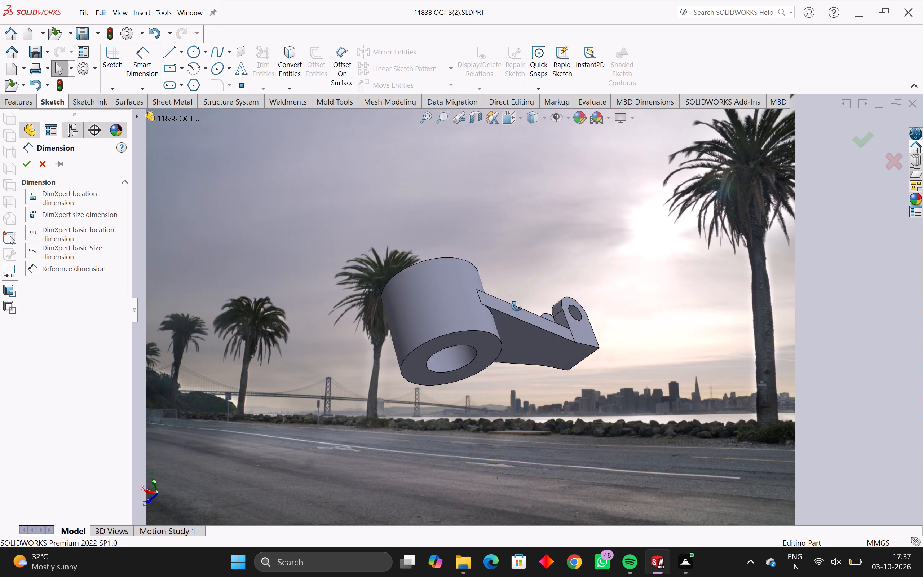
{"action": "middle_click_drag", "start_coordinate": [517, 306], "coordinate": [578, 329]}
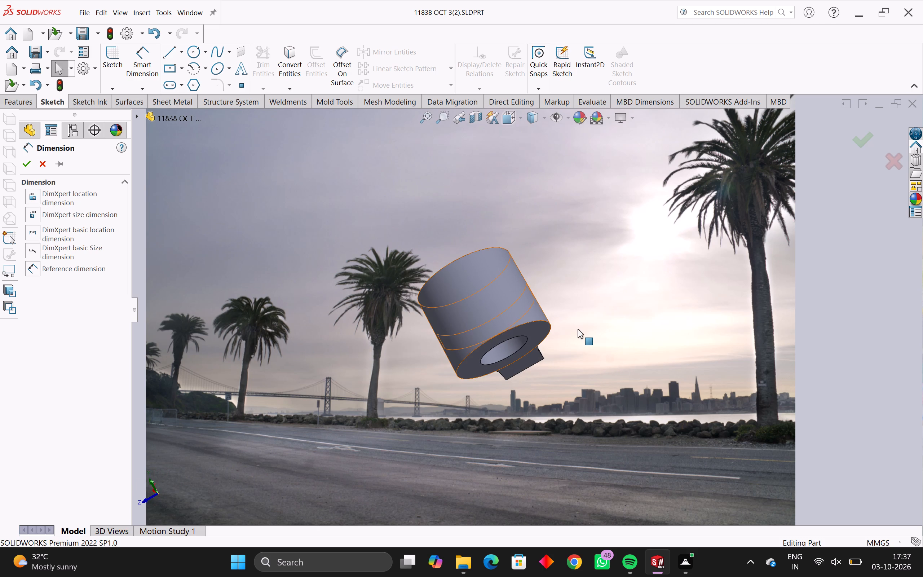
Examine the lever arm in small rotation increments around the cylinder, viewing its underside and prongs.
{"action": "key", "text": "Right"}
{"action": "key", "text": "Right"}
{"action": "key", "text": "Right"}
{"action": "key", "text": "Right"}
{"action": "key", "text": "Right"}
{"action": "key", "text": "Right"}
{"action": "key", "text": "Right"}
{"action": "key", "text": "Right"}
{"action": "key", "text": "Right"}
{"action": "key", "text": "Right"}
{"action": "key", "text": "Right"}
{"action": "key", "text": "Right"}
{"action": "key", "text": "Right"}
{"action": "key", "text": "Right"}
{"action": "key", "text": "Right"}
{"action": "key", "text": "Right"}
{"action": "key", "text": "Right"}
{"action": "key", "text": "Right"}
{"action": "key", "text": "Right"}
{"action": "key", "text": "Right"}
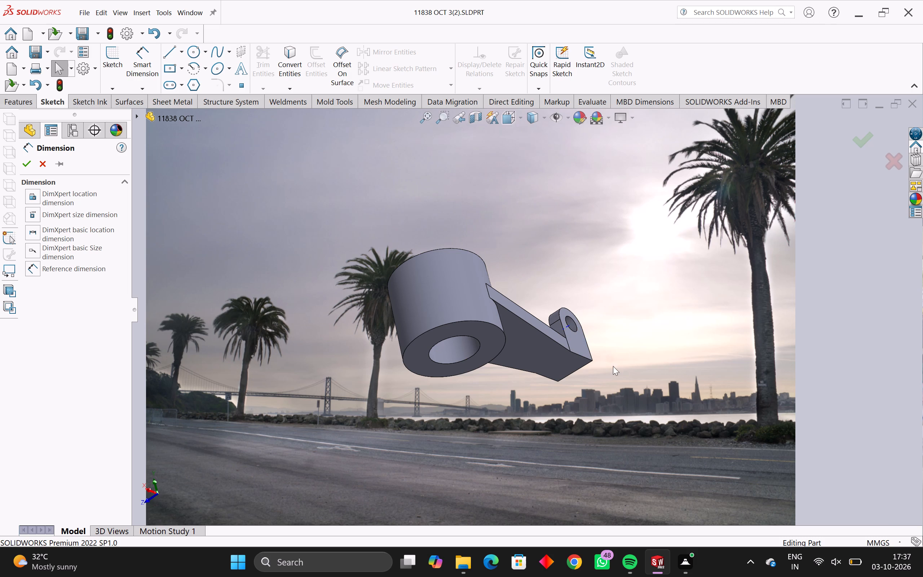
Examine the lever arm's top, underside and side profile, including the slot between the holed prongs.
{"action": "middle_click_drag", "start_coordinate": [596, 340], "coordinate": [299, 396]}
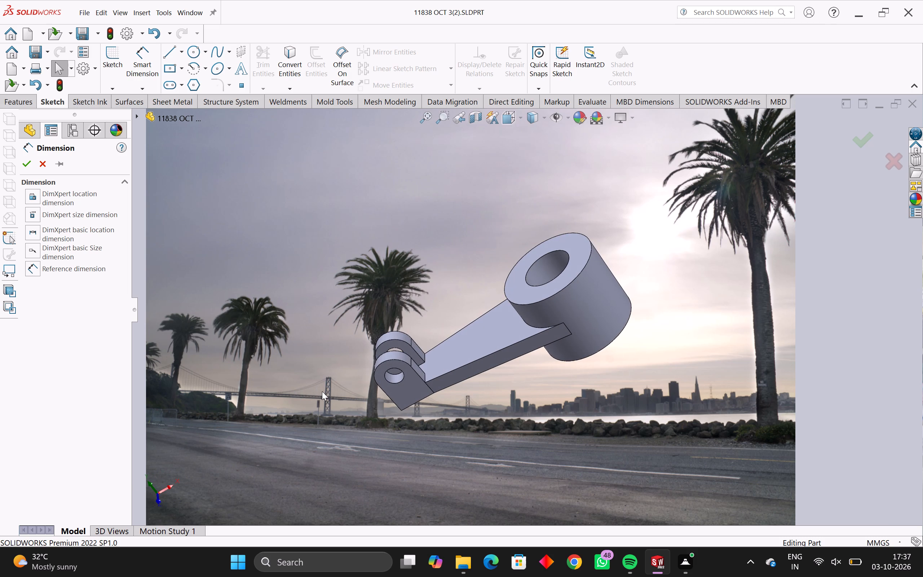
{"action": "middle_click_drag", "start_coordinate": [705, 347], "coordinate": [316, 374]}
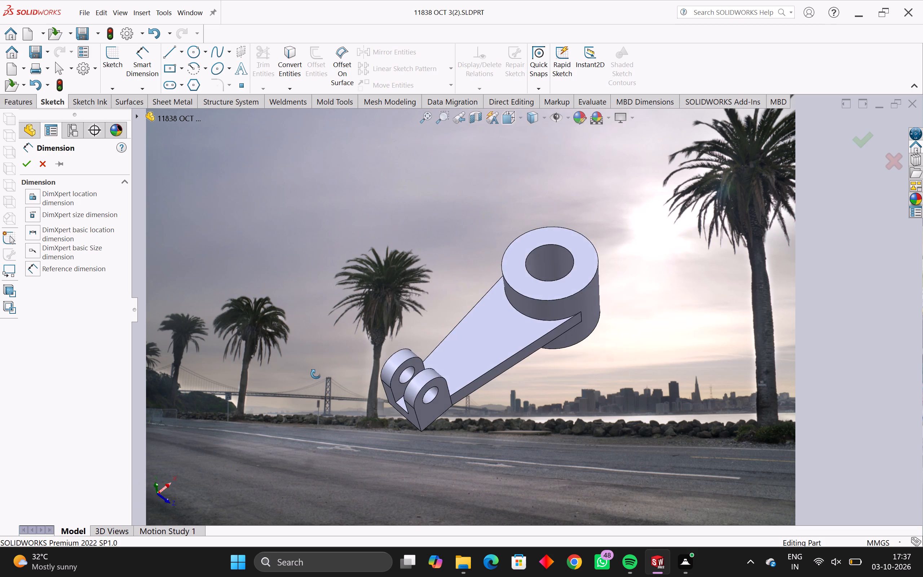
{"action": "middle_click_drag", "start_coordinate": [316, 374], "coordinate": [588, 390]}
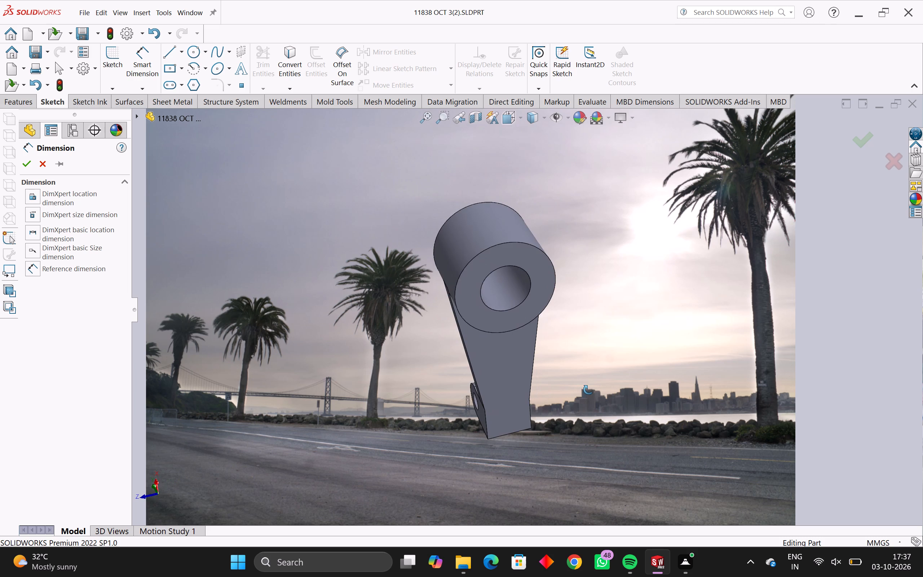
{"action": "middle_click_drag", "start_coordinate": [588, 390], "coordinate": [503, 370]}
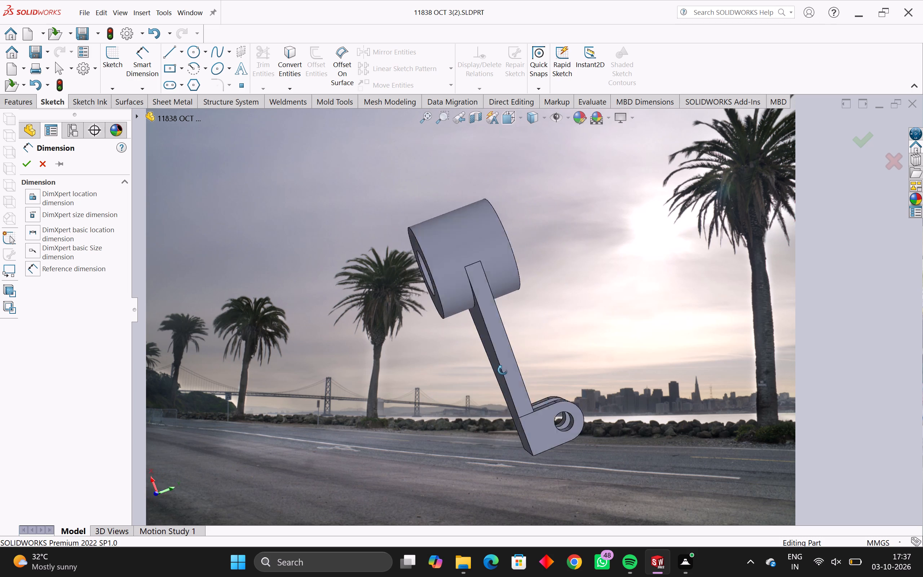
{"action": "middle_click_drag", "start_coordinate": [503, 370], "coordinate": [660, 545]}
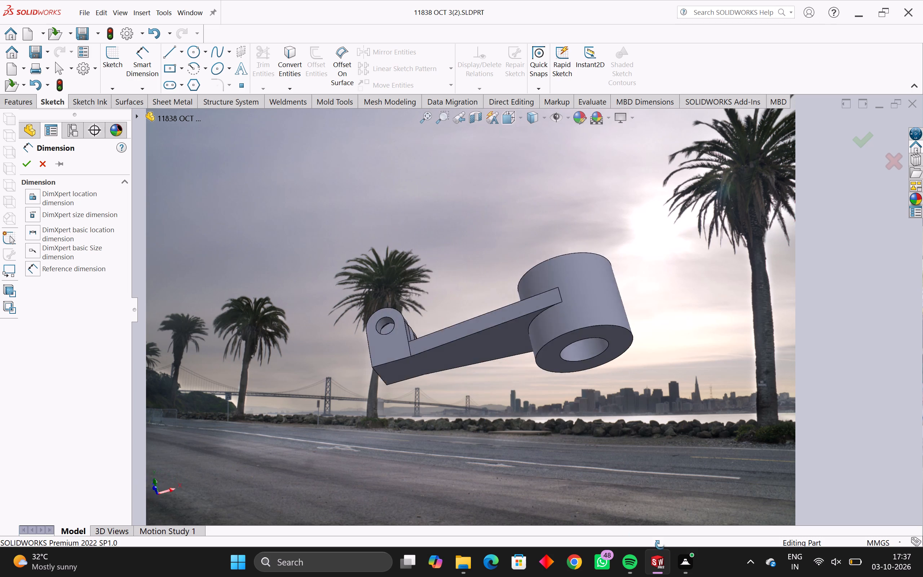
{"action": "middle_click_drag", "start_coordinate": [660, 545], "coordinate": [688, 573]}
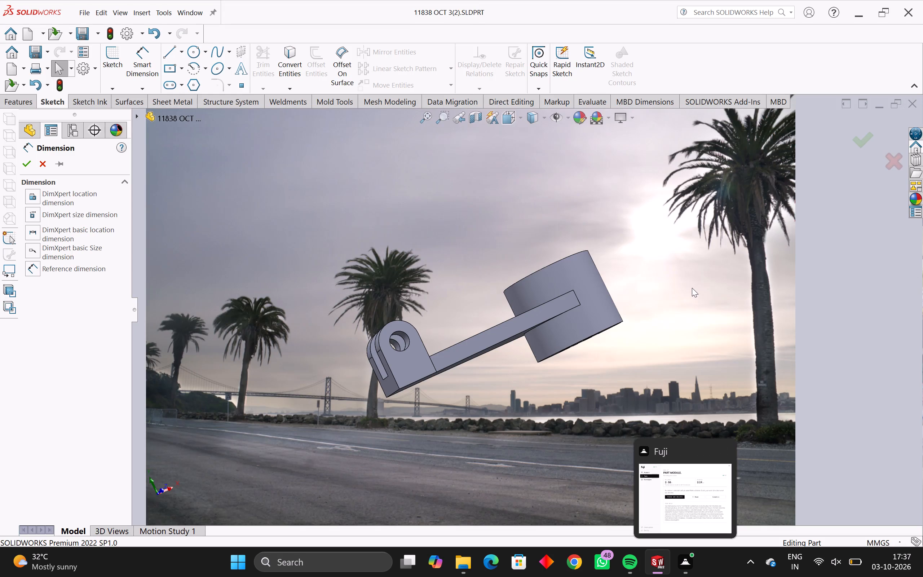
{"action": "middle_click_drag", "start_coordinate": [683, 288], "coordinate": [348, 361]}
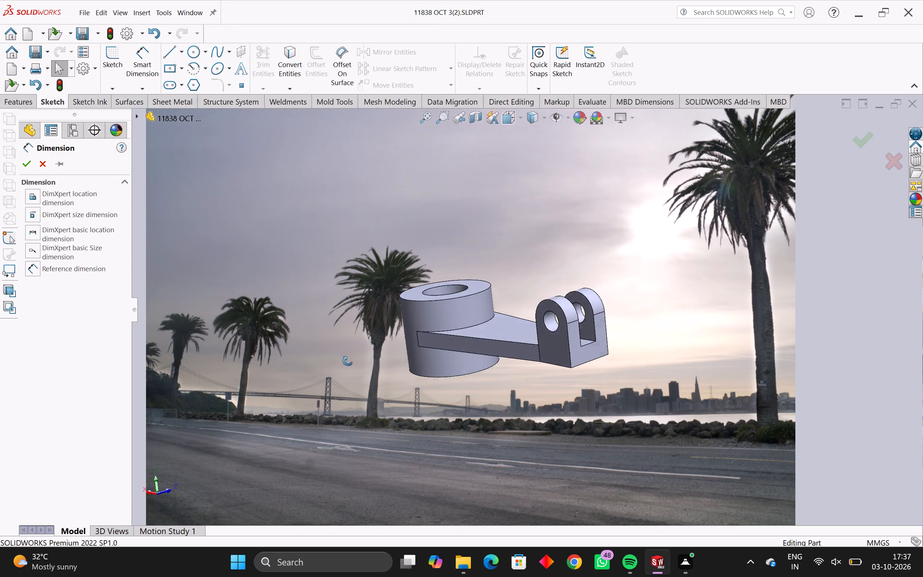
{"action": "middle_click_drag", "start_coordinate": [348, 361], "coordinate": [663, 376]}
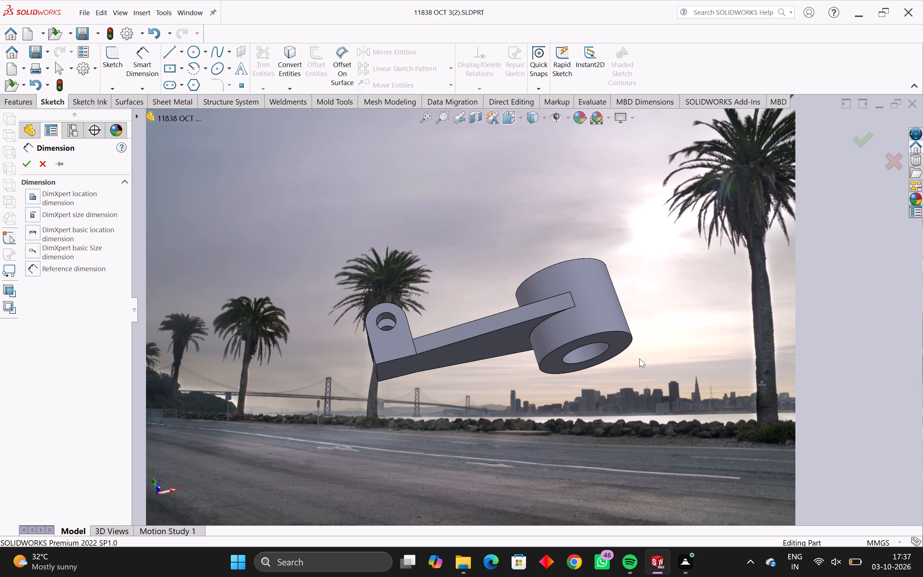
Examine the lever arm with the cylinder in front, comparing side, top and tilted views of the arm and prongs.
{"action": "middle_click_drag", "start_coordinate": [639, 358], "coordinate": [447, 429]}
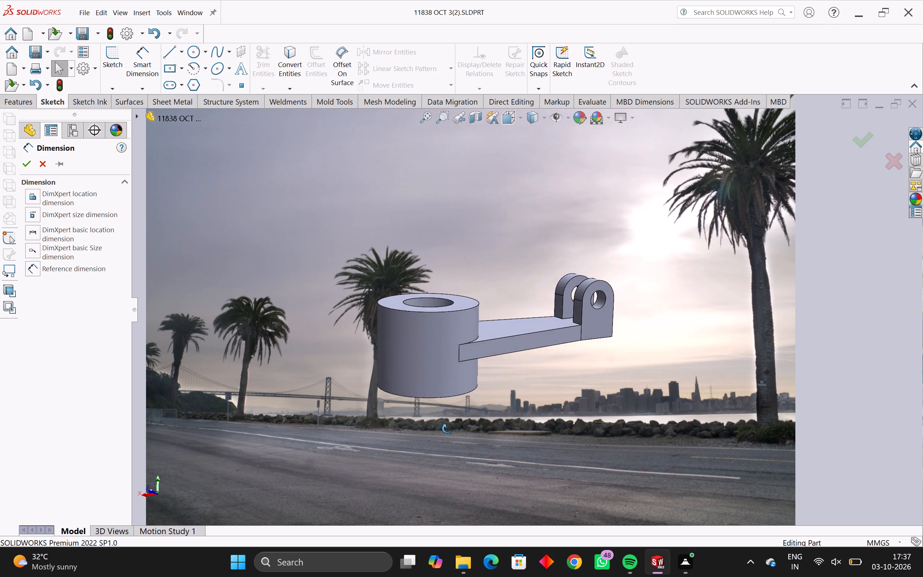
{"action": "middle_click_drag", "start_coordinate": [447, 429], "coordinate": [447, 458]}
{"action": "middle_click_drag", "start_coordinate": [471, 385], "coordinate": [451, 466]}
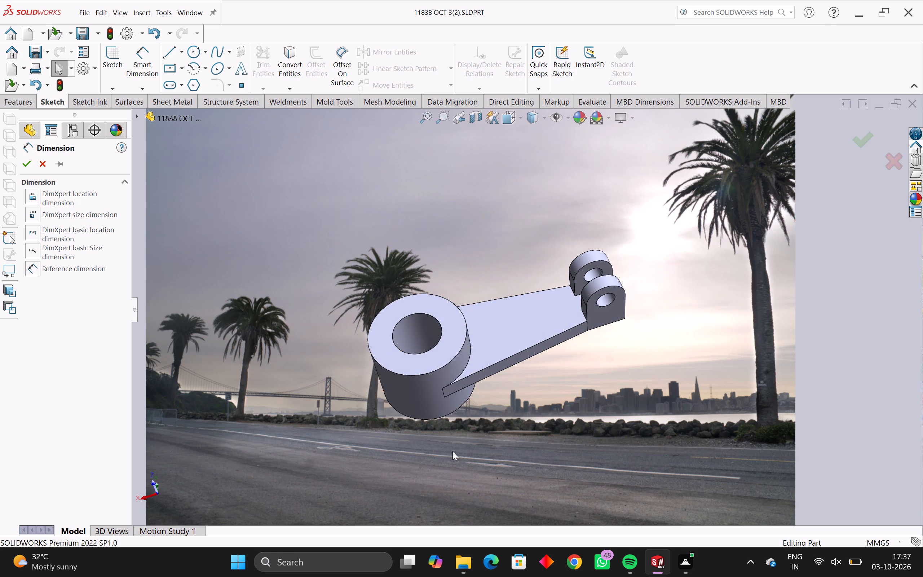
{"action": "middle_click_drag", "start_coordinate": [452, 357], "coordinate": [445, 353]}
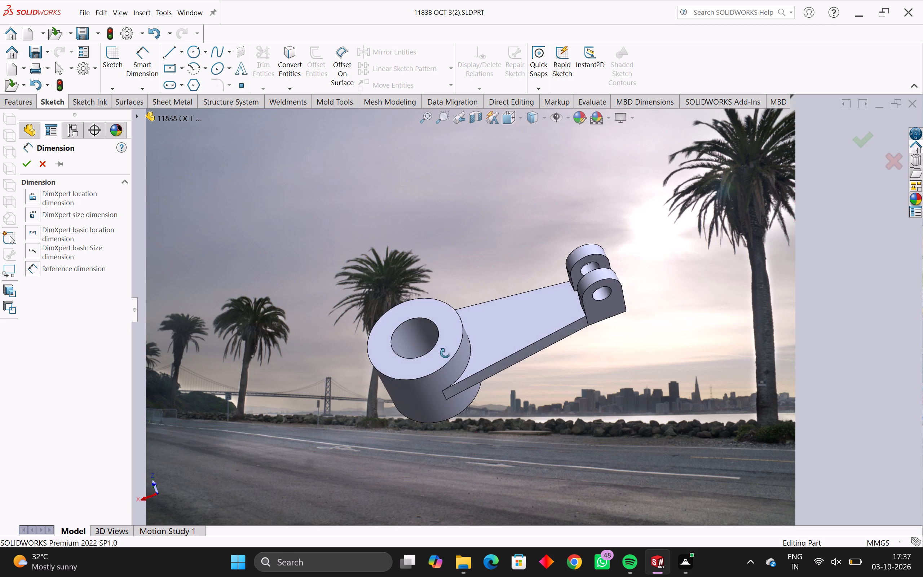
{"action": "middle_click_drag", "start_coordinate": [445, 353], "coordinate": [380, 302]}
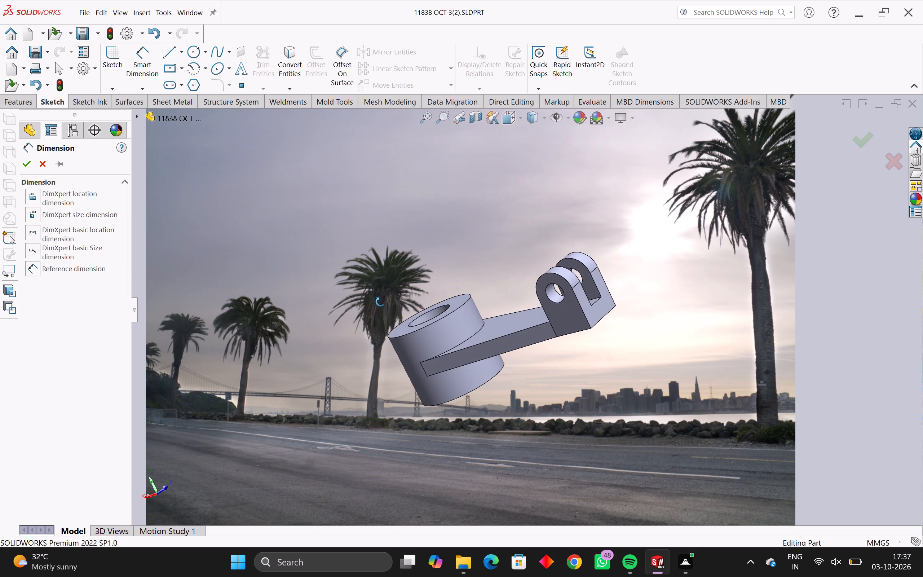
{"action": "middle_click_drag", "start_coordinate": [380, 302], "coordinate": [384, 306]}
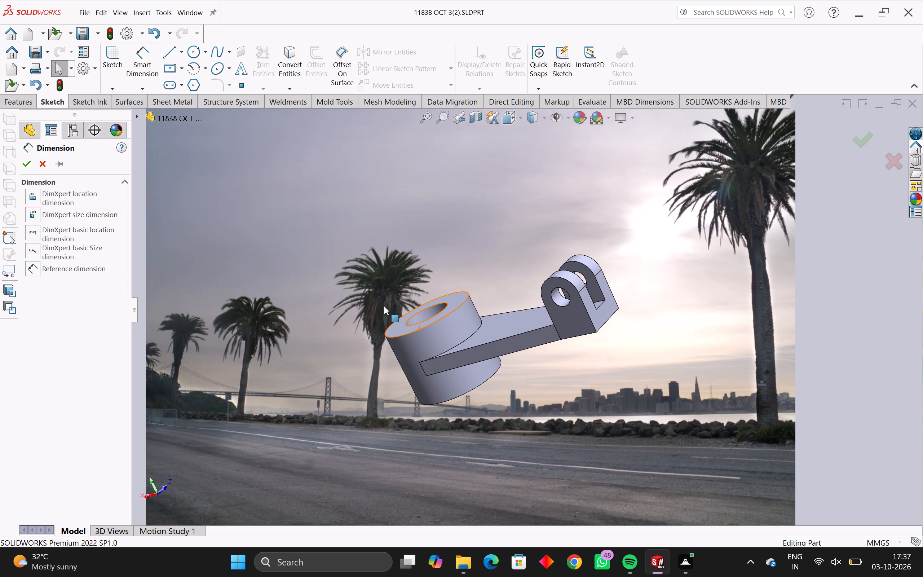
{"action": "middle_click_drag", "start_coordinate": [409, 318], "coordinate": [408, 361]}
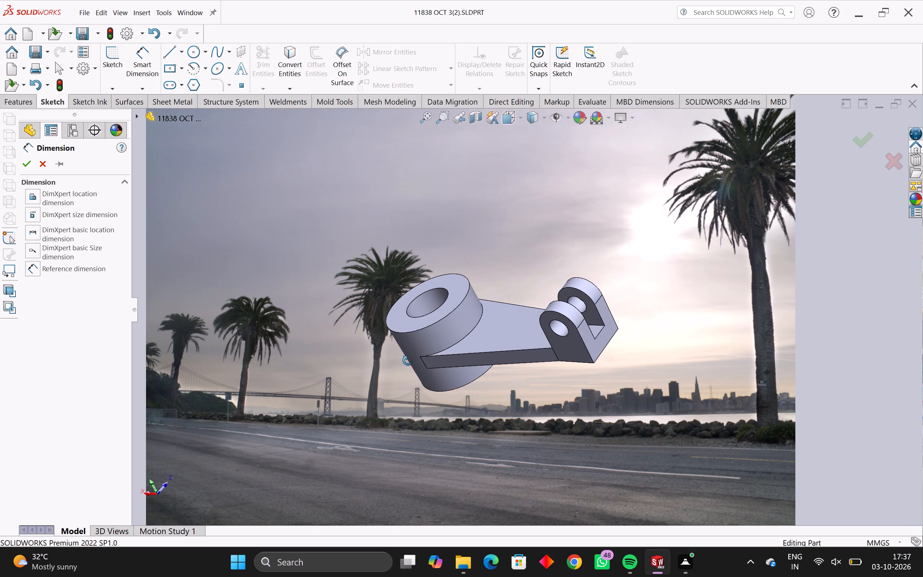
{"action": "middle_click_drag", "start_coordinate": [408, 361], "coordinate": [408, 357]}
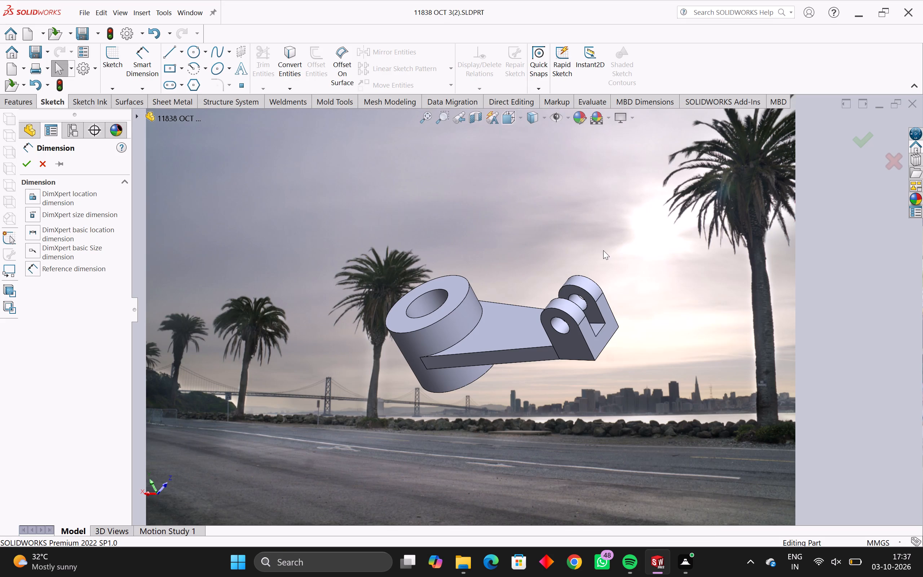
Print the current screen image of the tilted lever arm with Microsoft Print to PDF, saving it in Documents as 11838 OCT 3(2).
{"action": "scroll", "coordinate": [604, 250], "scroll_direction": "up", "scroll_amount": 1}
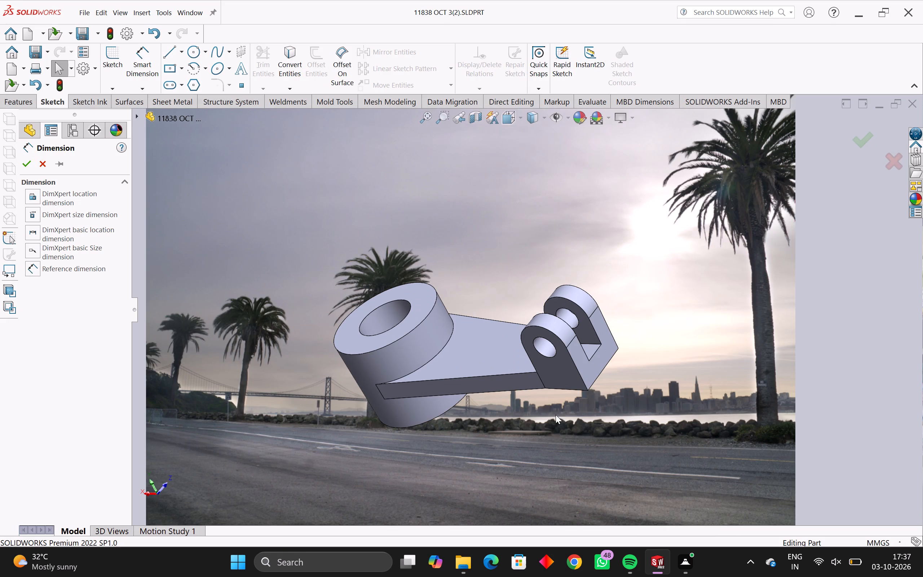
{"action": "scroll", "coordinate": [534, 411], "scroll_direction": "up", "scroll_amount": 1}
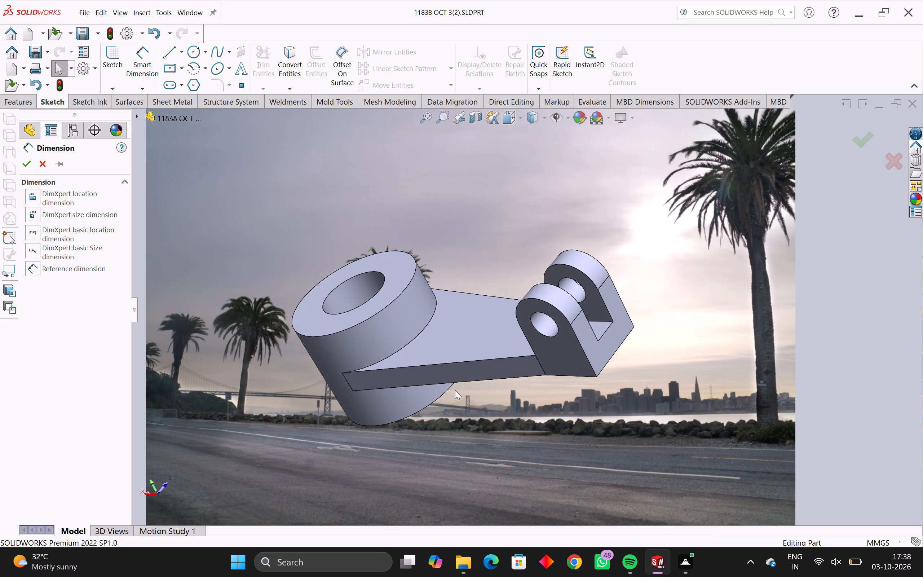
{"action": "middle_click_drag", "start_coordinate": [455, 390], "coordinate": [463, 379]}
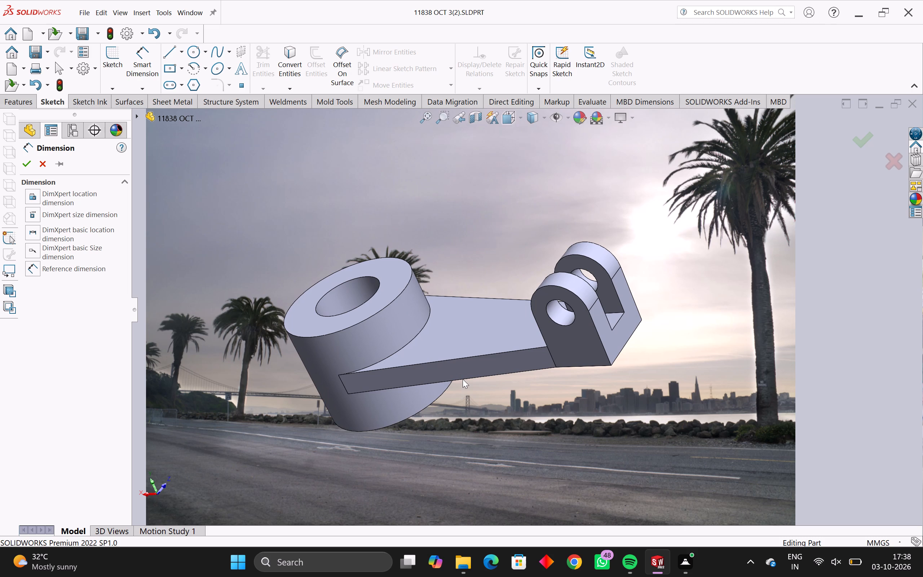
{"action": "key", "text": "ctrl+p"}
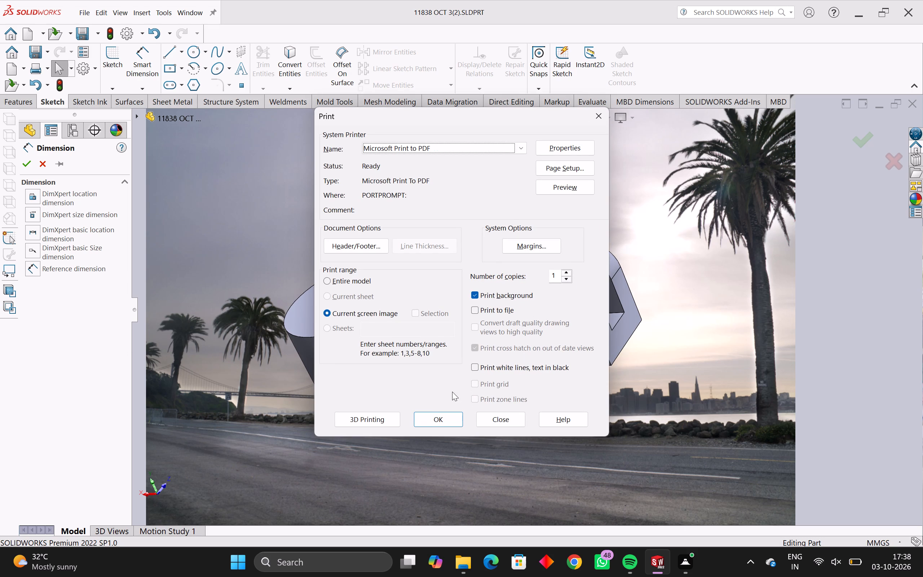
{"action": "left_click", "coordinate": [425, 423]}
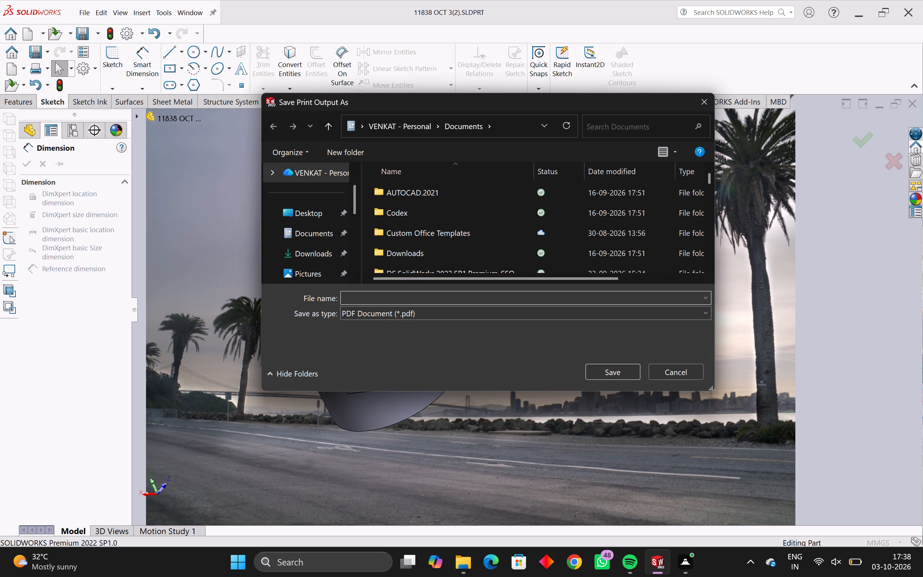
{"action": "type", "text": "11838"}
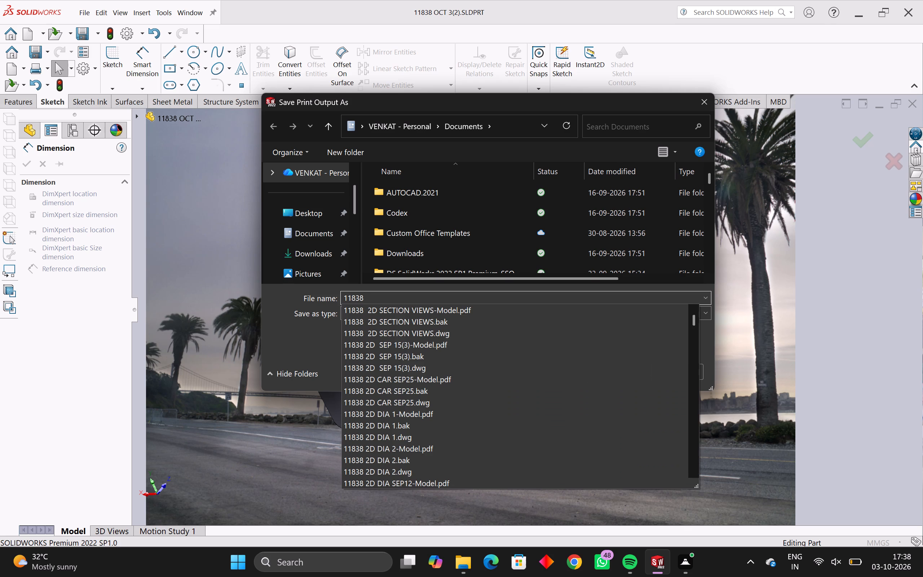
{"action": "key", "text": "space"}
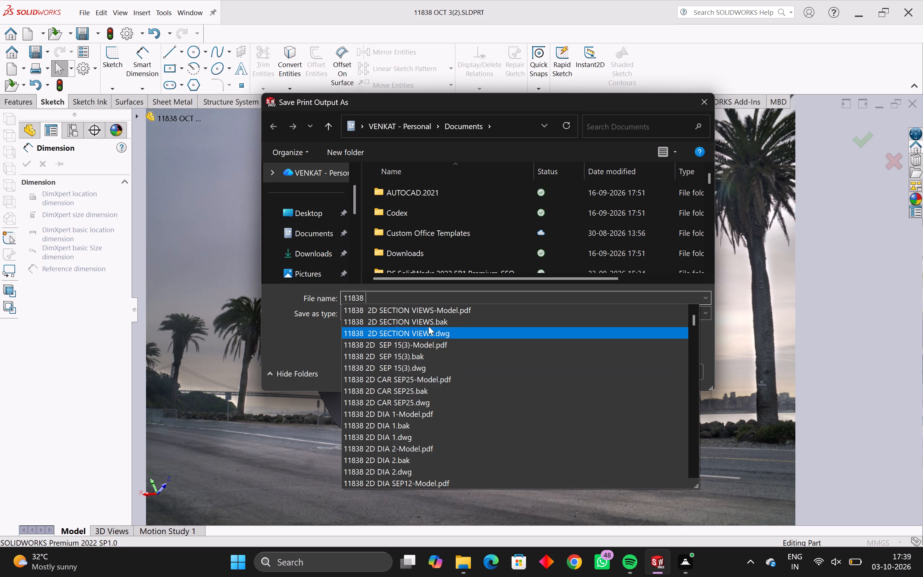
{"action": "type", "text": "OCT"}
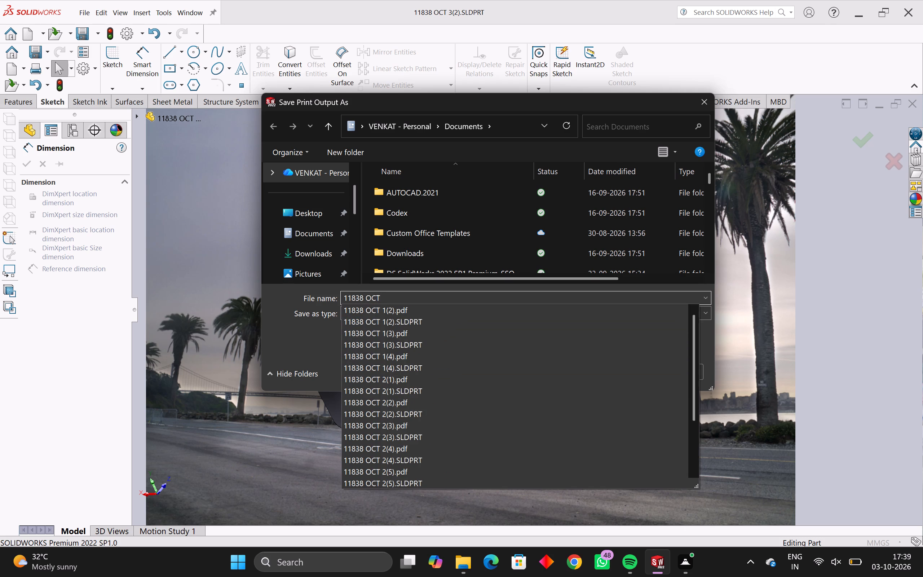
{"action": "key", "text": "space"}
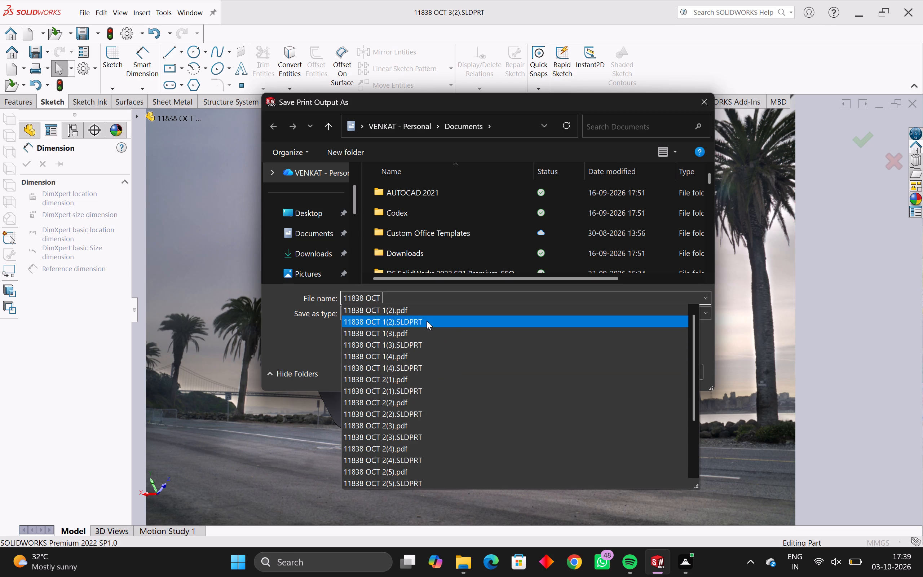
{"action": "key", "text": "3"}
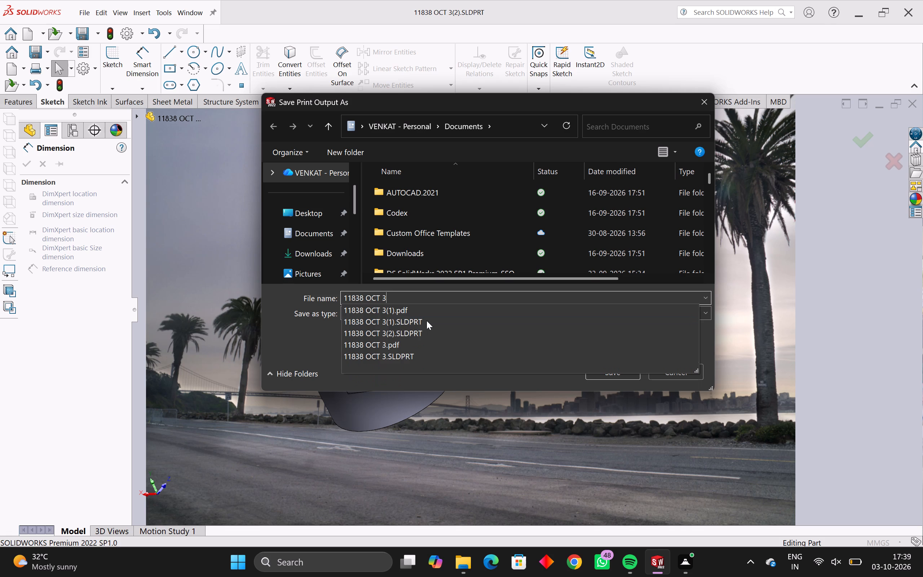
{"action": "key", "text": "shift+parenleft"}
{"action": "key", "text": "2"}
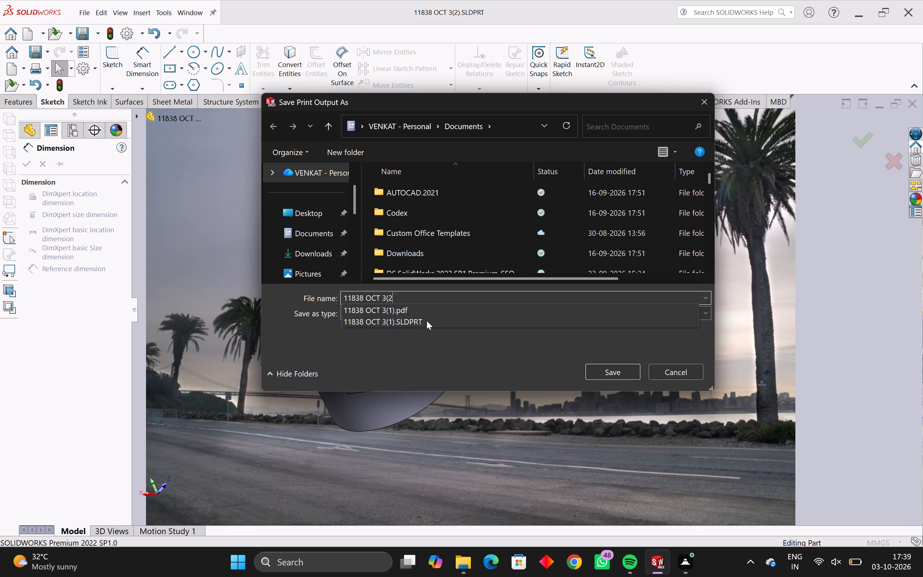
{"action": "key", "text": "shift+parenright"}
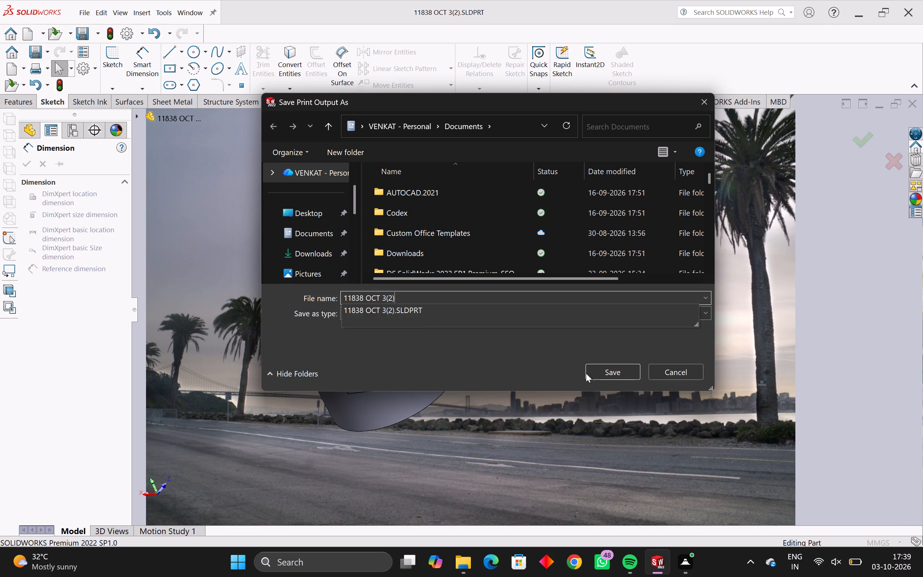
{"action": "left_click", "coordinate": [594, 373]}
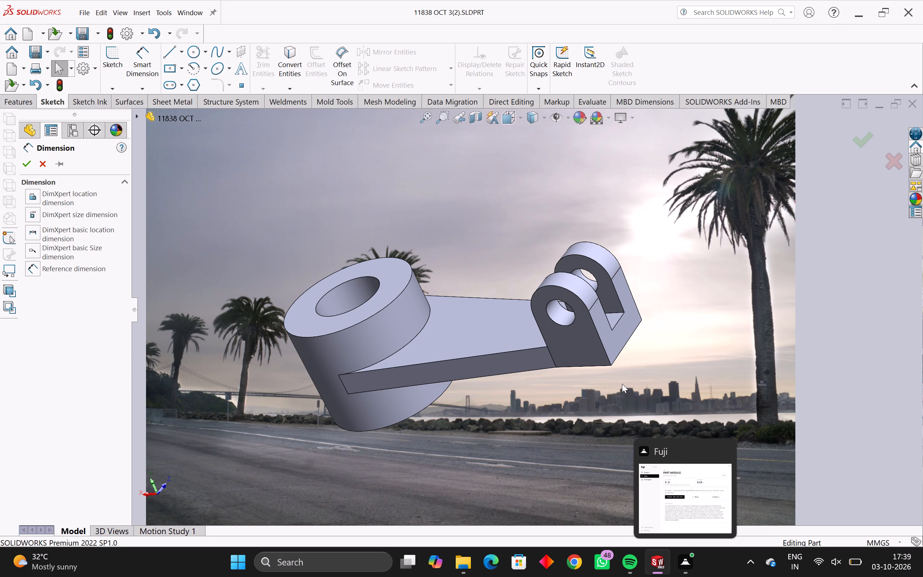
Examine the lever arm from the cylinder end, the prong side and the underside, including the bore and prong holes.
{"action": "middle_click_drag", "start_coordinate": [619, 381], "coordinate": [545, 382]}
{"action": "middle_click_drag", "start_coordinate": [559, 383], "coordinate": [317, 387]}
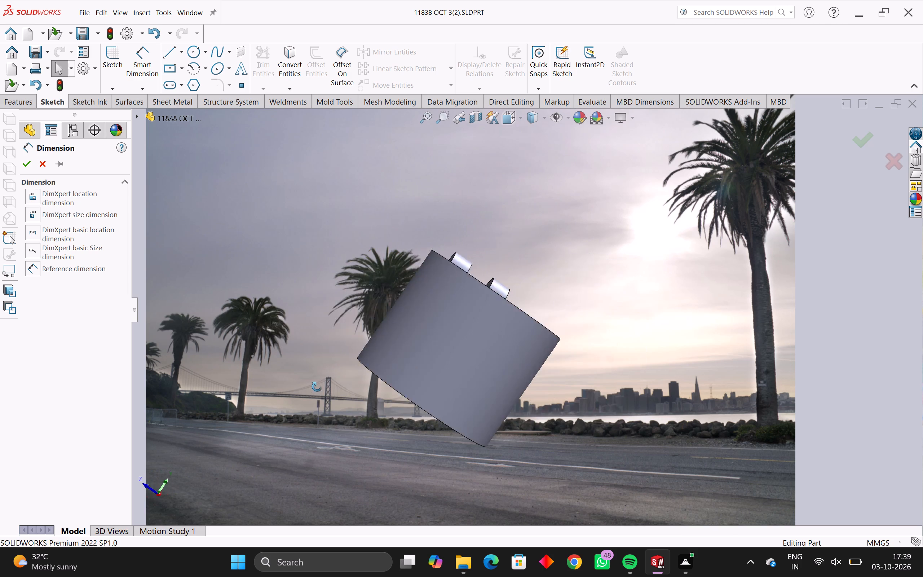
{"action": "middle_click_drag", "start_coordinate": [317, 387], "coordinate": [605, 413]}
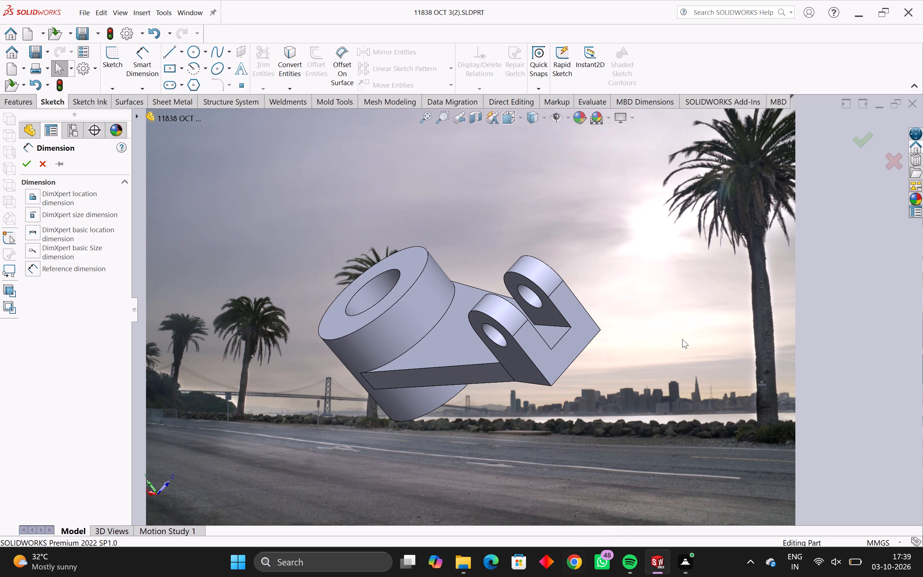
{"action": "middle_click_drag", "start_coordinate": [682, 339], "coordinate": [551, 514]}
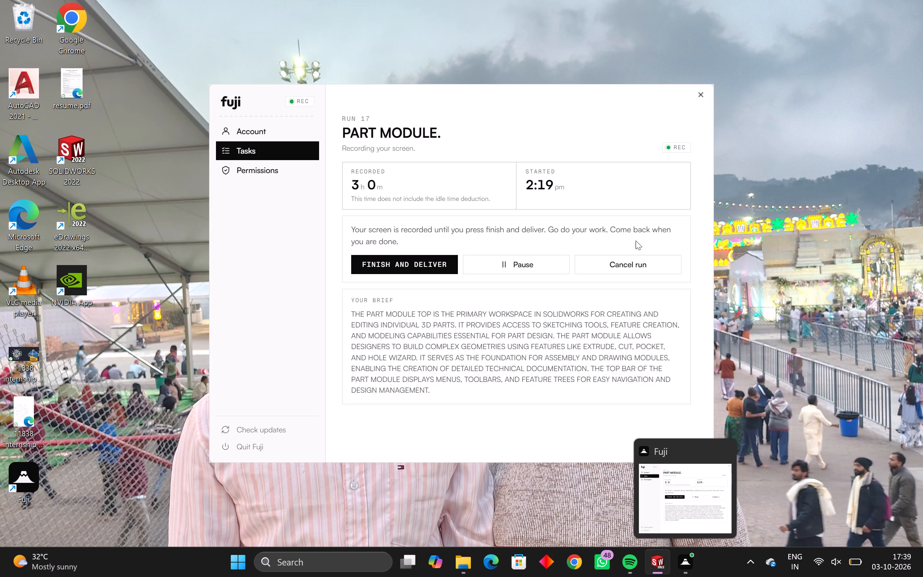
{"action": "middle_click_drag", "start_coordinate": [634, 239], "coordinate": [548, 397]}
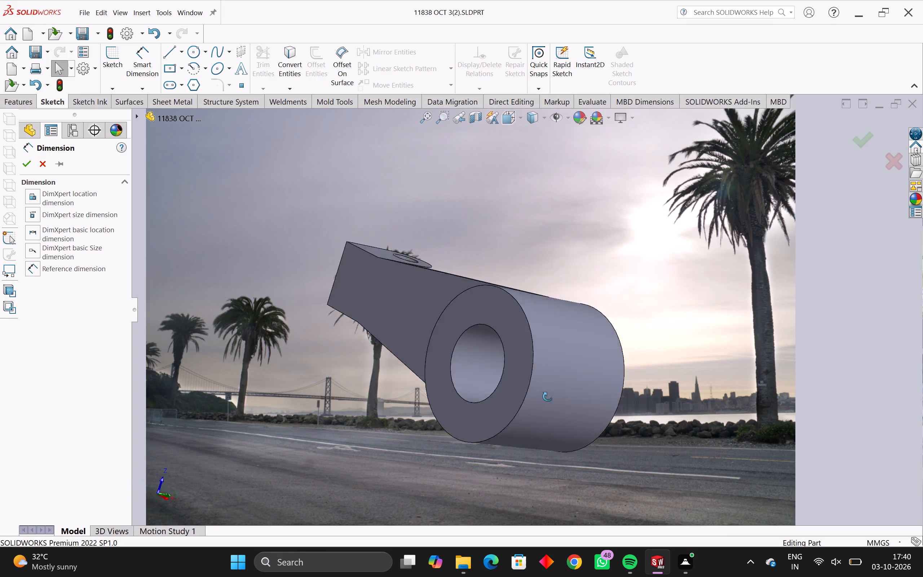
{"action": "middle_click_drag", "start_coordinate": [548, 397], "coordinate": [675, 388]}
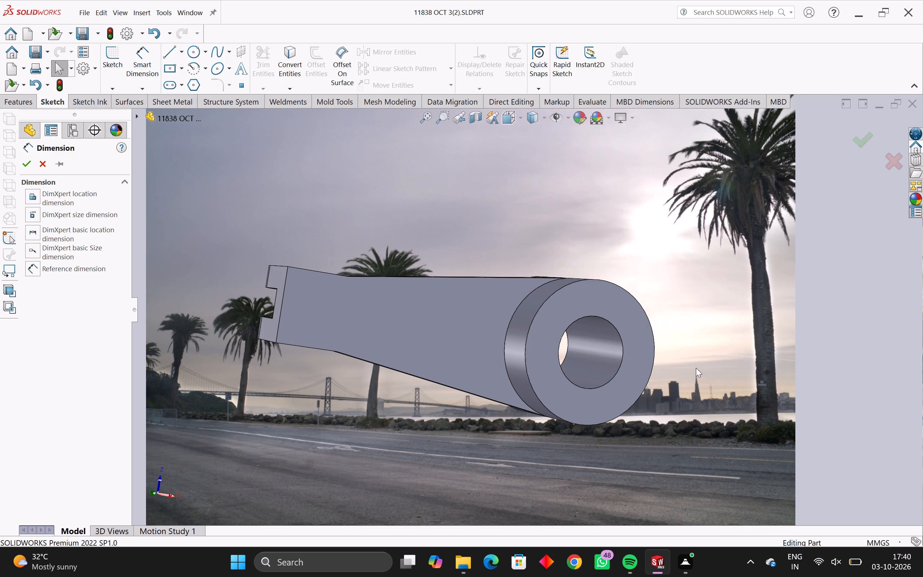
{"action": "middle_click_drag", "start_coordinate": [650, 404], "coordinate": [693, 423]}
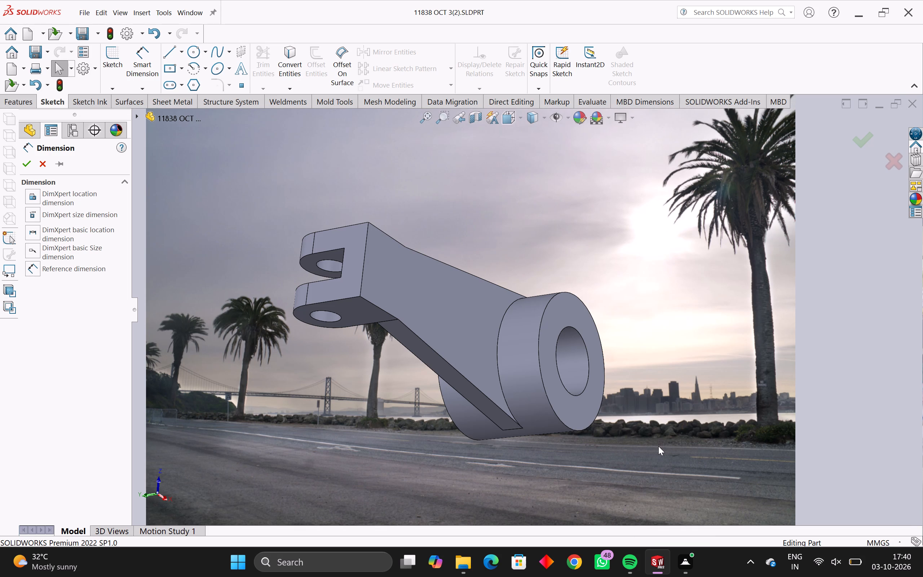
{"action": "middle_click_drag", "start_coordinate": [661, 439], "coordinate": [494, 458]}
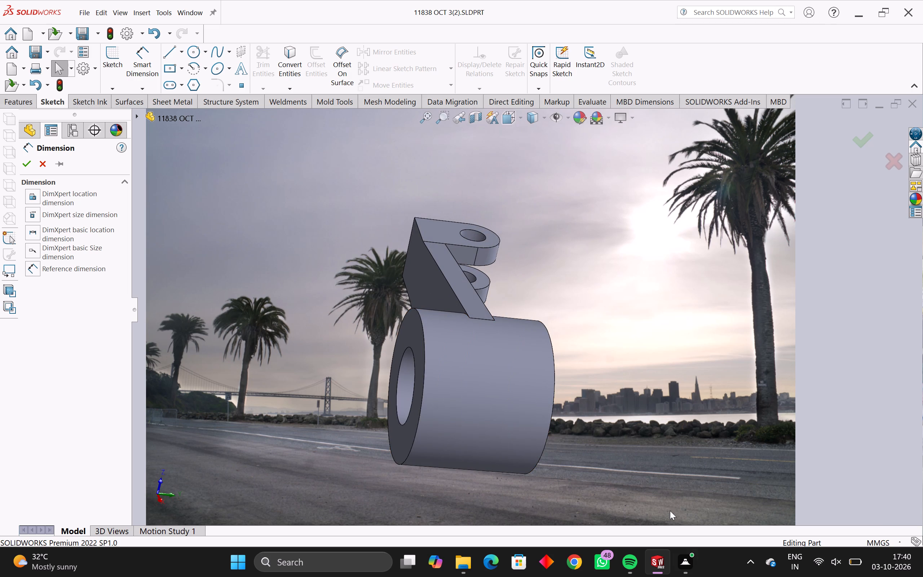